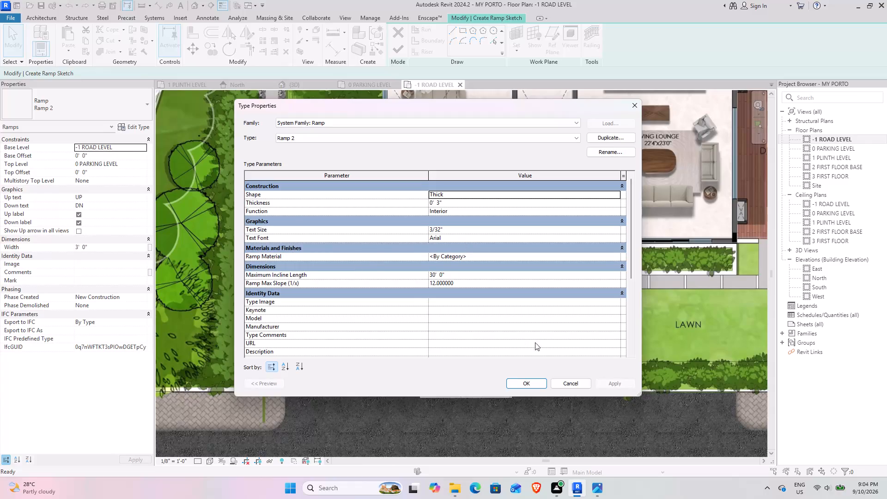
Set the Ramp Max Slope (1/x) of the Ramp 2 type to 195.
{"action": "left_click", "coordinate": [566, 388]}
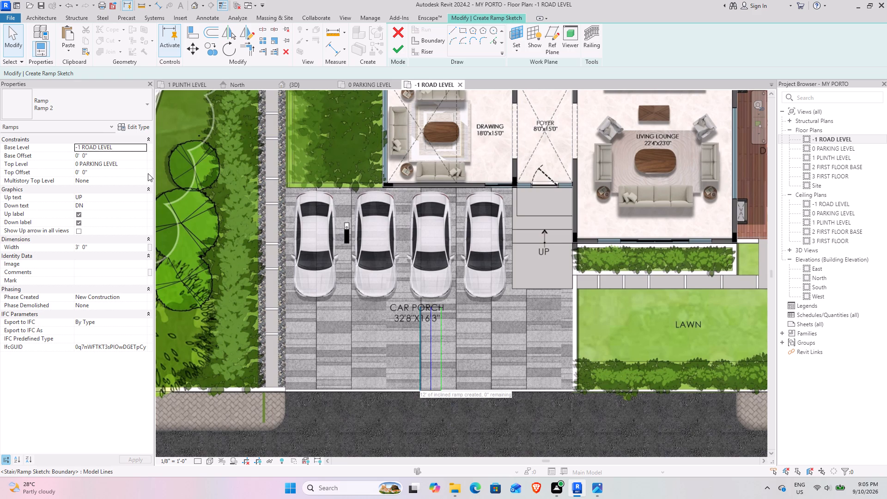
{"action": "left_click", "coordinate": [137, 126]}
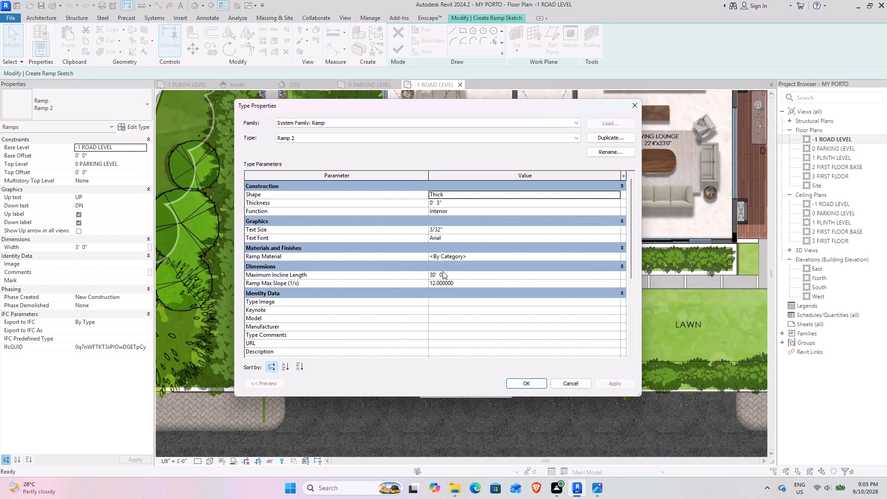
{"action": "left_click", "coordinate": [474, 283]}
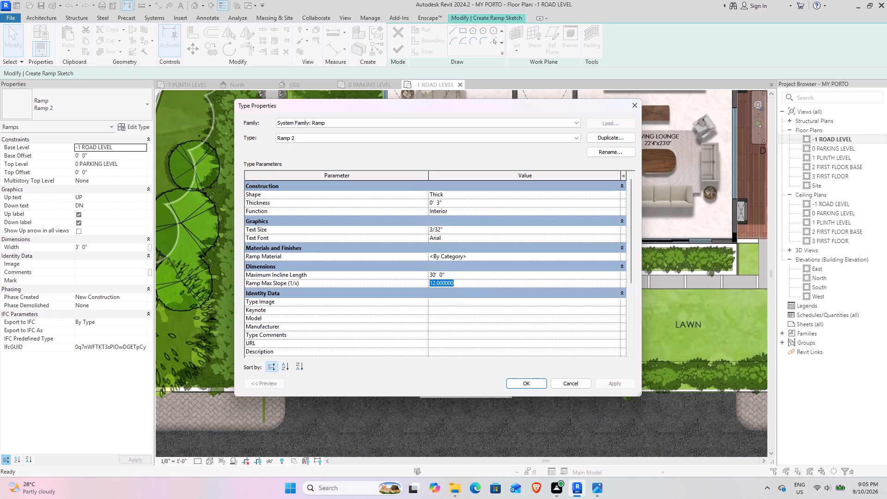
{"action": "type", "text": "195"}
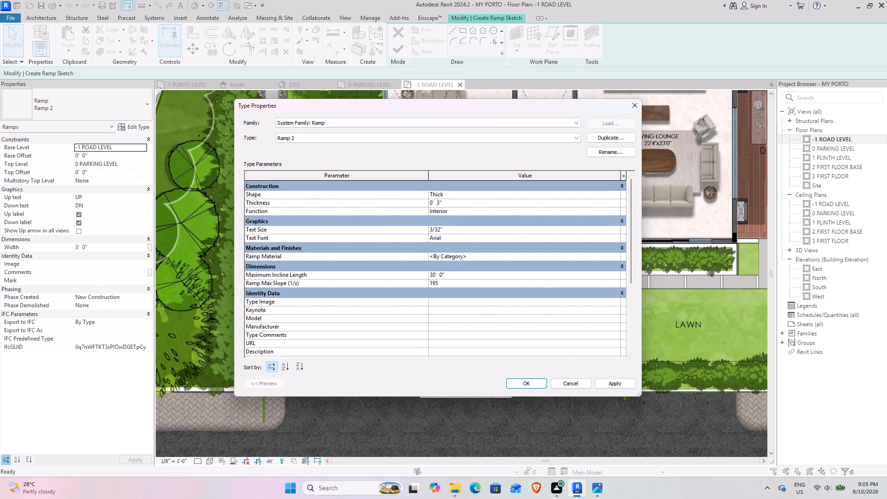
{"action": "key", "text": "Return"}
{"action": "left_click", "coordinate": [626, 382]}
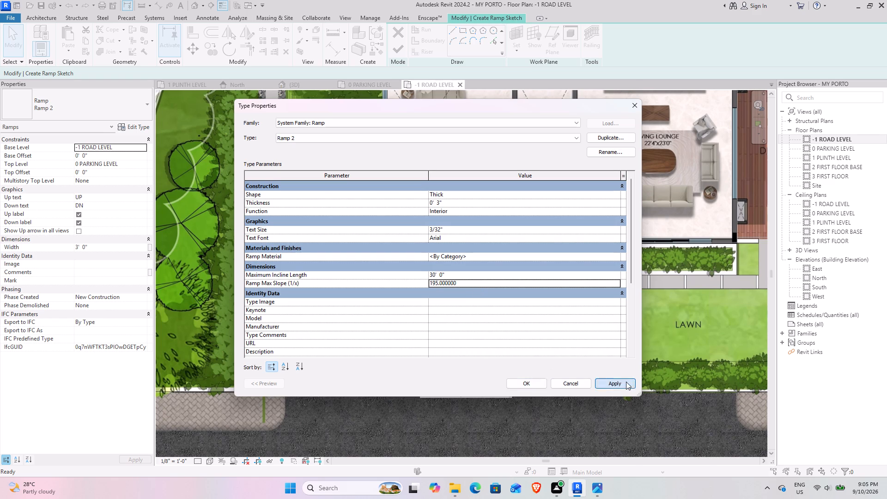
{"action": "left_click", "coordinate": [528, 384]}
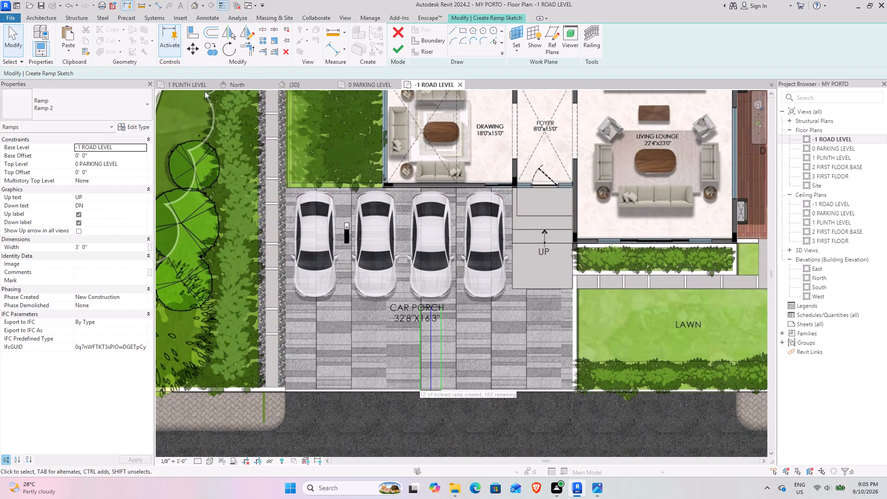
Extend the ramp sketch's house-side end to the drawing room's front wall, making it about 29' long, and finish the sketch.
{"action": "left_click", "coordinate": [301, 83]}
{"action": "scroll", "coordinate": [360, 371], "scroll_direction": "down", "scroll_amount": 6}
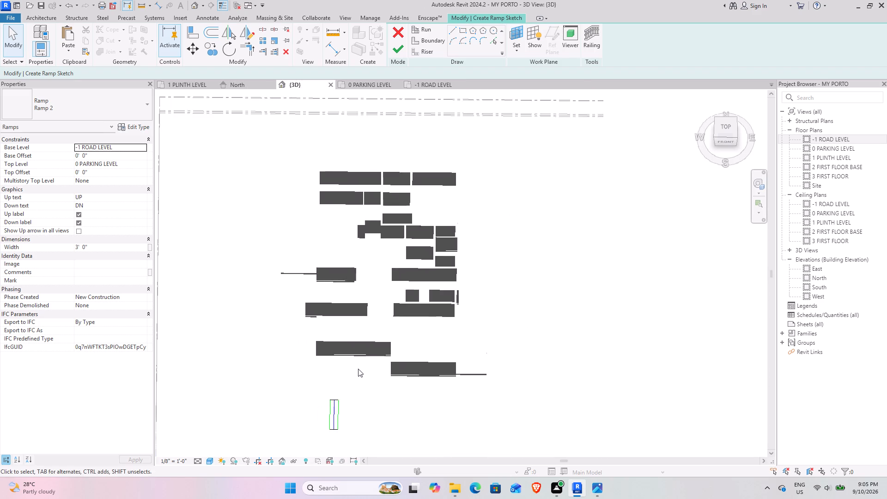
{"action": "scroll", "coordinate": [358, 369], "scroll_direction": "down", "scroll_amount": 2}
{"action": "middle_click_drag", "start_coordinate": [343, 374], "coordinate": [431, 240], "text": "shift"}
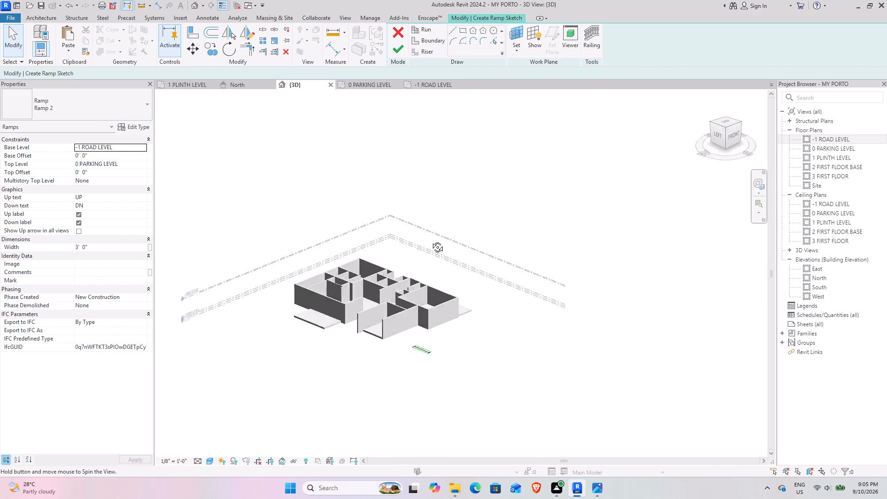
{"action": "middle_click_drag", "start_coordinate": [431, 240], "coordinate": [425, 243], "text": "shift"}
{"action": "scroll", "coordinate": [395, 371], "scroll_direction": "up", "scroll_amount": 8}
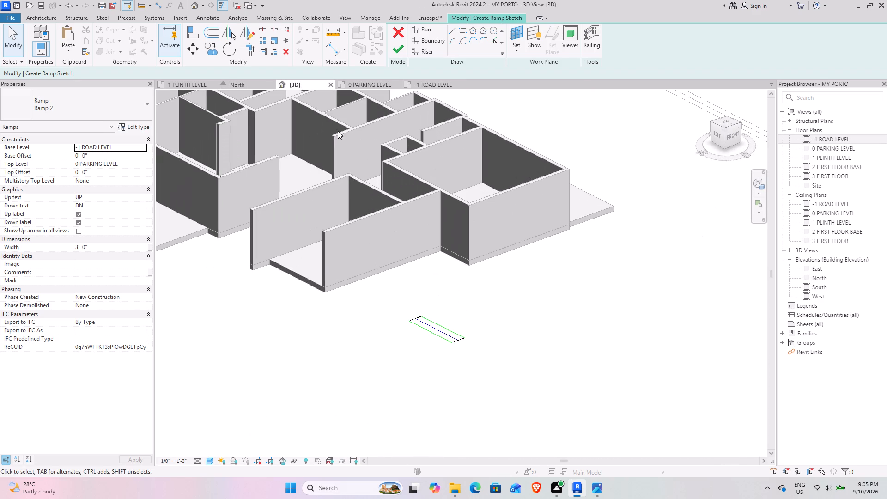
{"action": "left_click", "coordinate": [431, 82]}
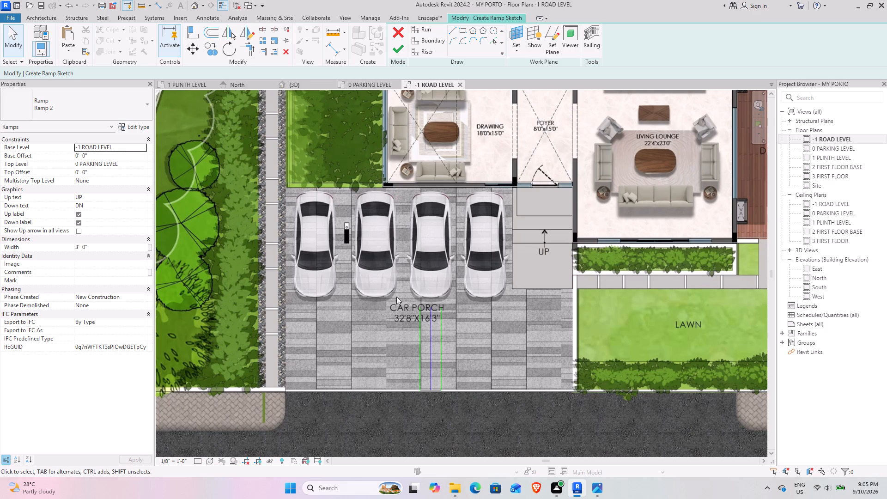
{"action": "left_click", "coordinate": [435, 308]}
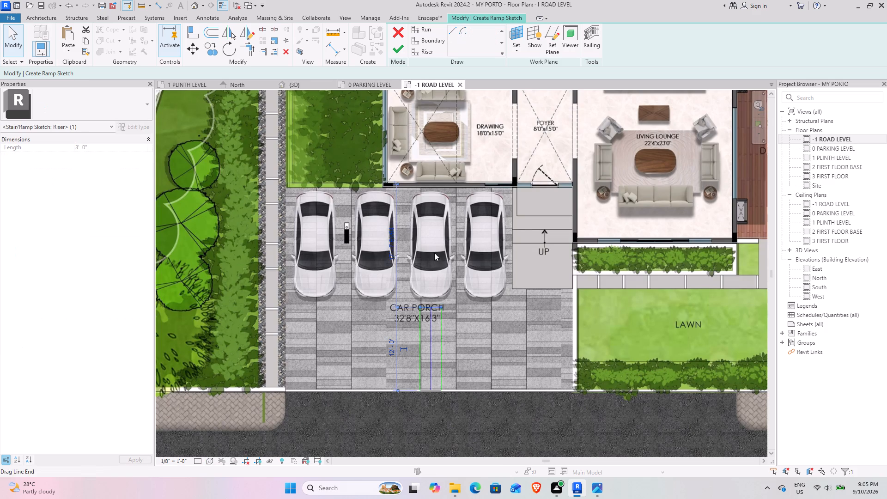
{"action": "scroll", "coordinate": [428, 235], "scroll_direction": "up", "scroll_amount": 4}
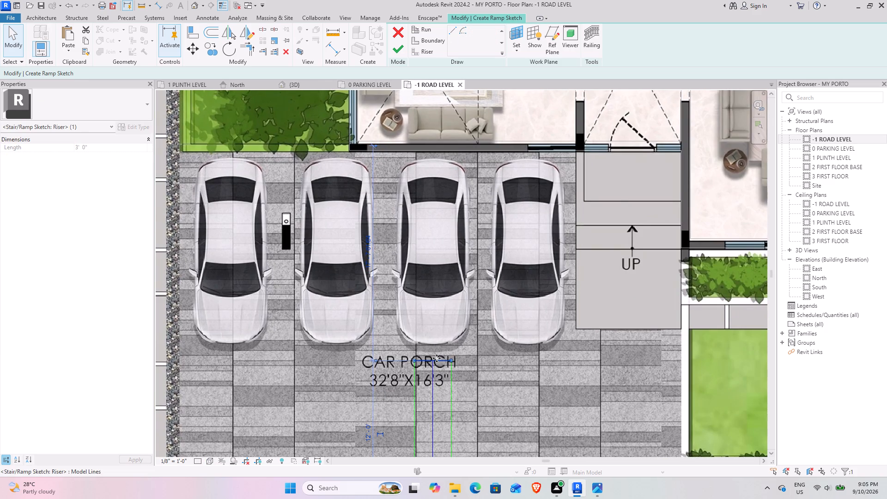
{"action": "left_click_drag", "start_coordinate": [437, 361], "coordinate": [438, 150]}
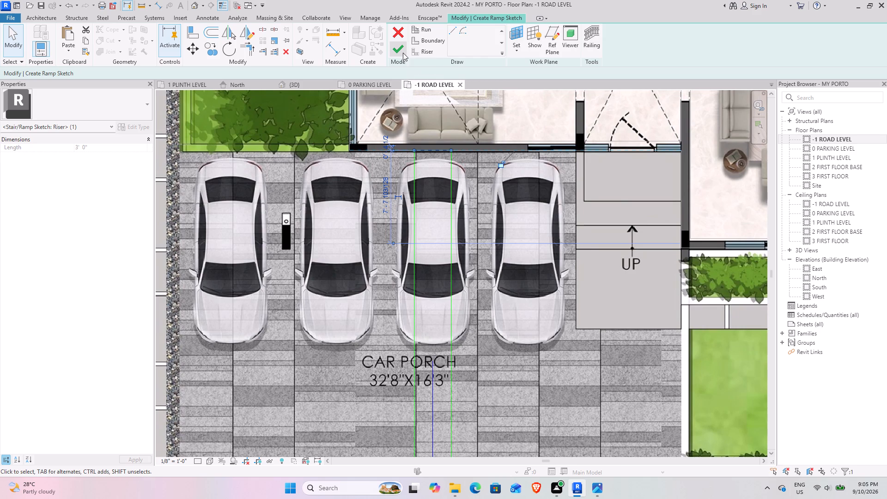
{"action": "left_click", "coordinate": [403, 53]}
Examine the finished ramp in 3D from several angles and check its type properties.
{"action": "scroll", "coordinate": [484, 276], "scroll_direction": "down", "scroll_amount": 4}
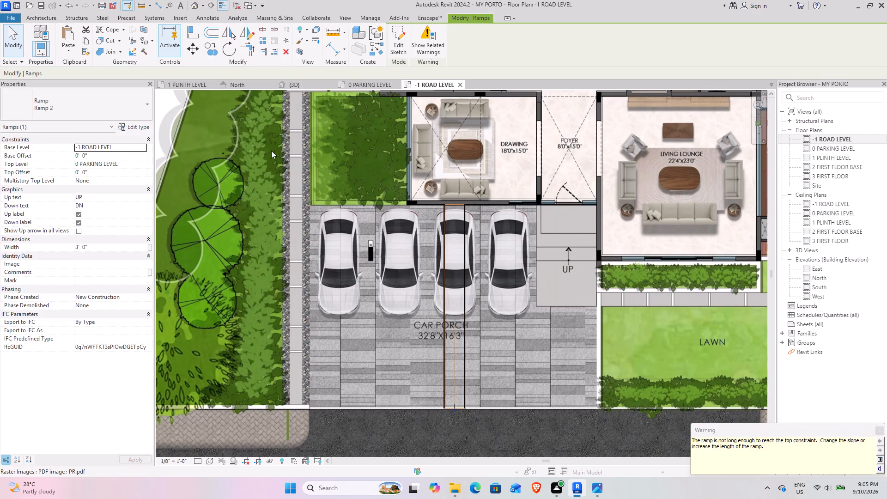
{"action": "left_click", "coordinate": [306, 84]}
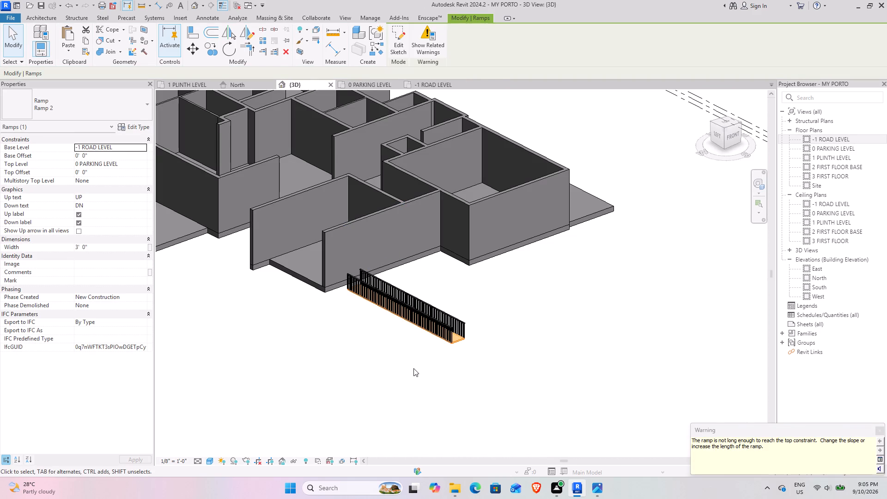
{"action": "middle_click_drag", "start_coordinate": [412, 363], "coordinate": [453, 317], "text": "shift"}
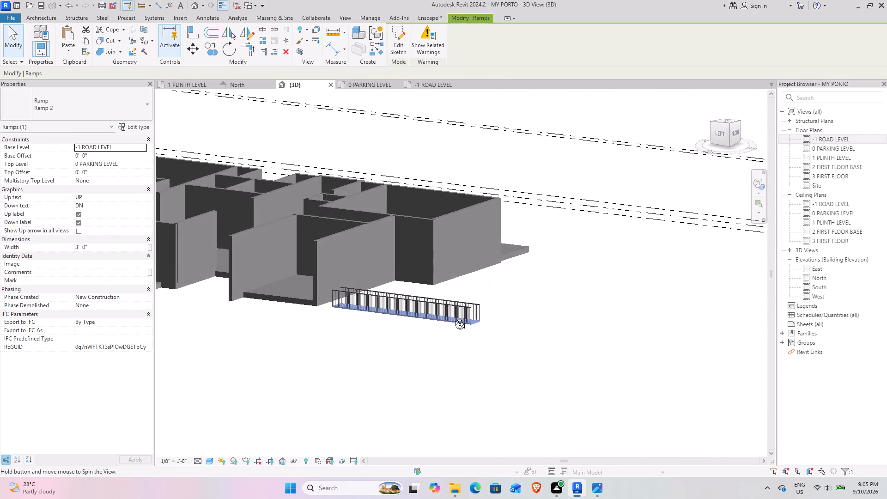
{"action": "middle_click_drag", "start_coordinate": [453, 317], "coordinate": [425, 340], "text": "shift"}
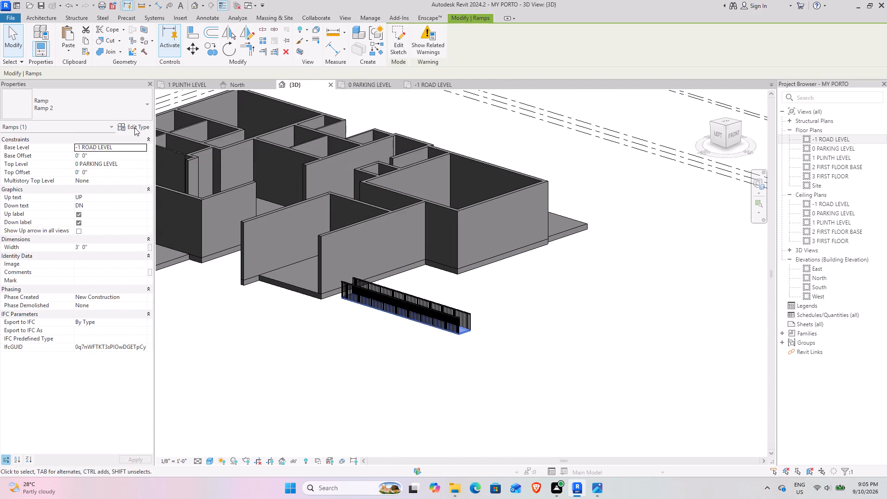
{"action": "left_click", "coordinate": [134, 127]}
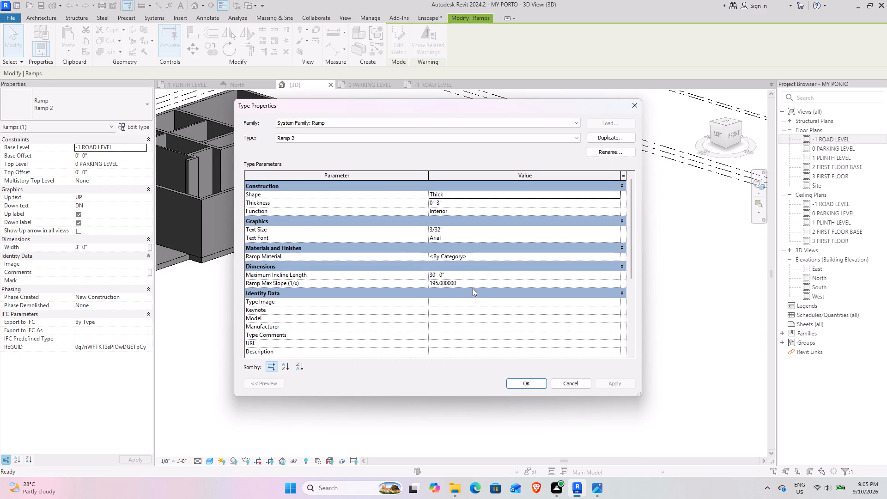
{"action": "left_click", "coordinate": [574, 385]}
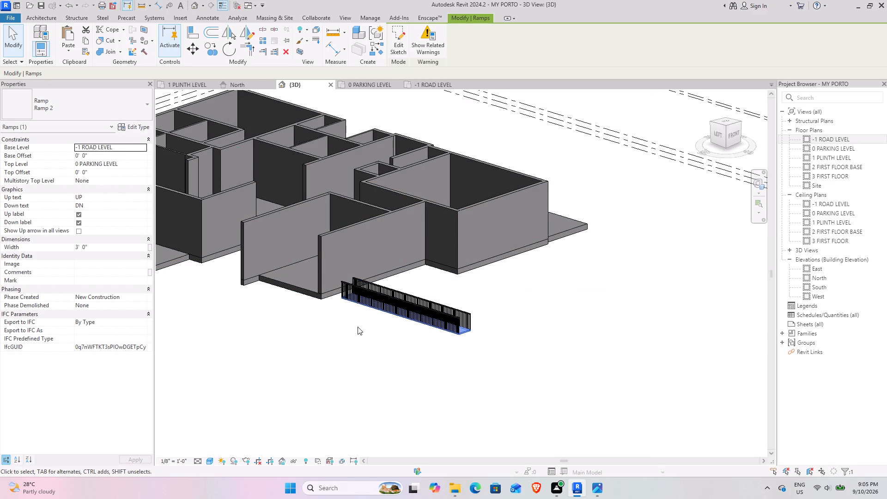
{"action": "scroll", "coordinate": [358, 327], "scroll_direction": "down", "scroll_amount": 3}
{"action": "middle_click_drag", "start_coordinate": [342, 329], "coordinate": [394, 290], "text": "shift"}
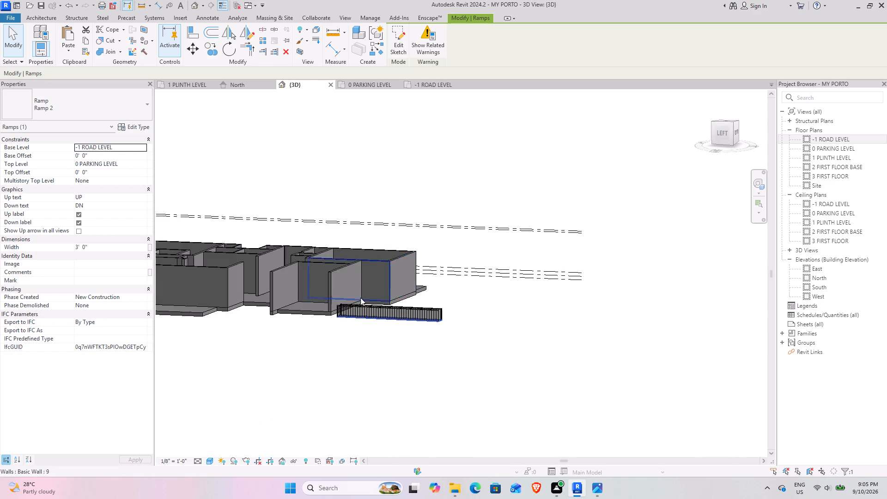
{"action": "scroll", "coordinate": [351, 301], "scroll_direction": "up", "scroll_amount": 7}
{"action": "middle_click_drag", "start_coordinate": [319, 331], "coordinate": [280, 372], "text": "shift"}
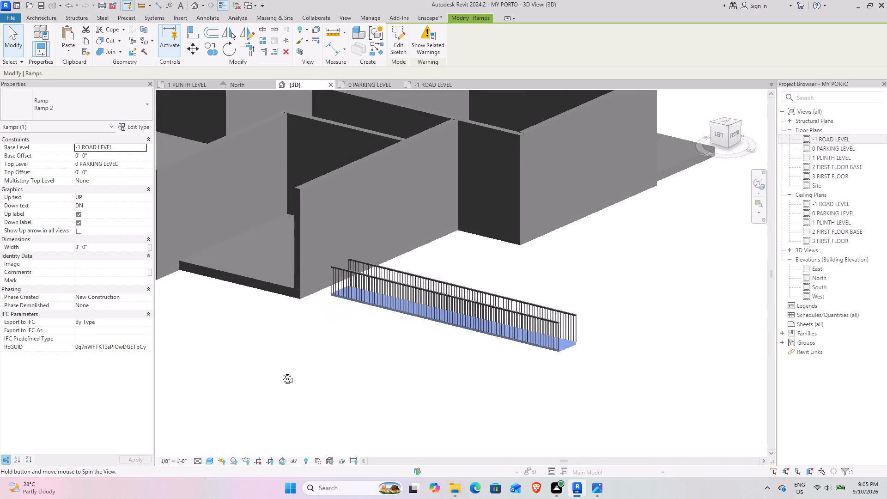
{"action": "middle_click_drag", "start_coordinate": [280, 372], "coordinate": [360, 377], "text": "shift"}
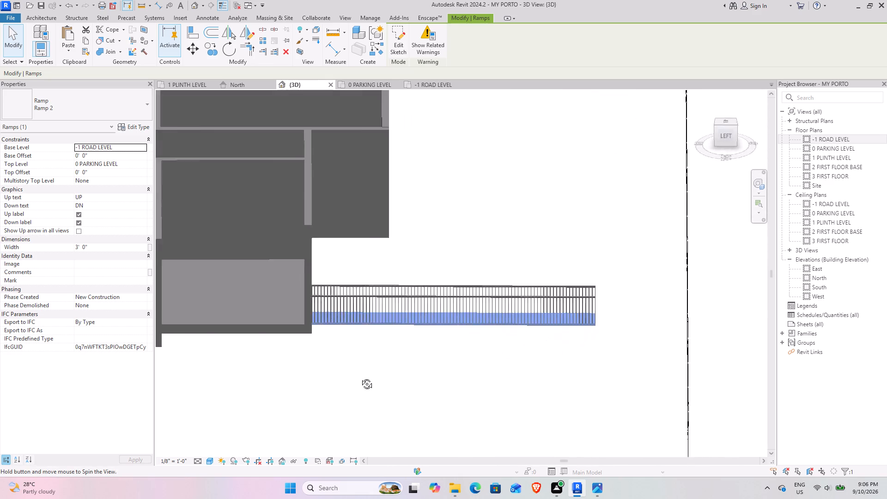
{"action": "middle_click_drag", "start_coordinate": [360, 377], "coordinate": [389, 299], "text": "shift"}
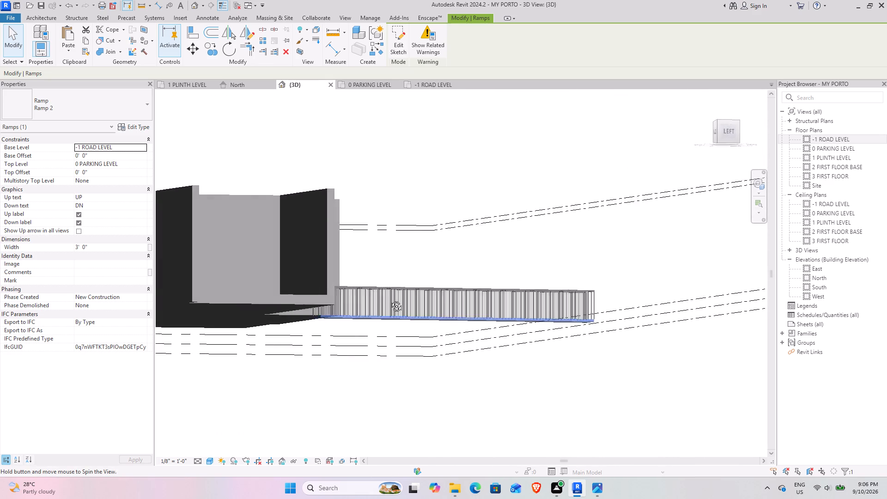
{"action": "middle_click_drag", "start_coordinate": [389, 299], "coordinate": [288, 365], "text": "shift"}
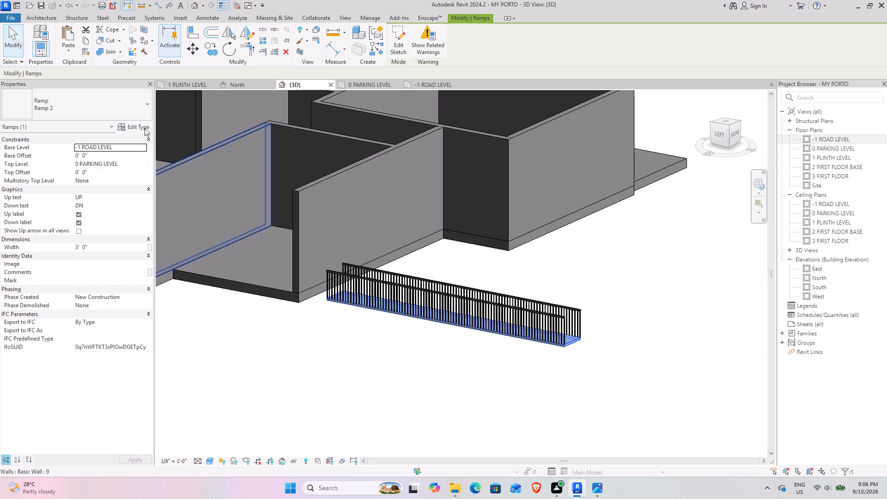
Set the Ramp Max Slope (1/x) of the Ramp 2 type to 12.
{"action": "left_click", "coordinate": [129, 130]}
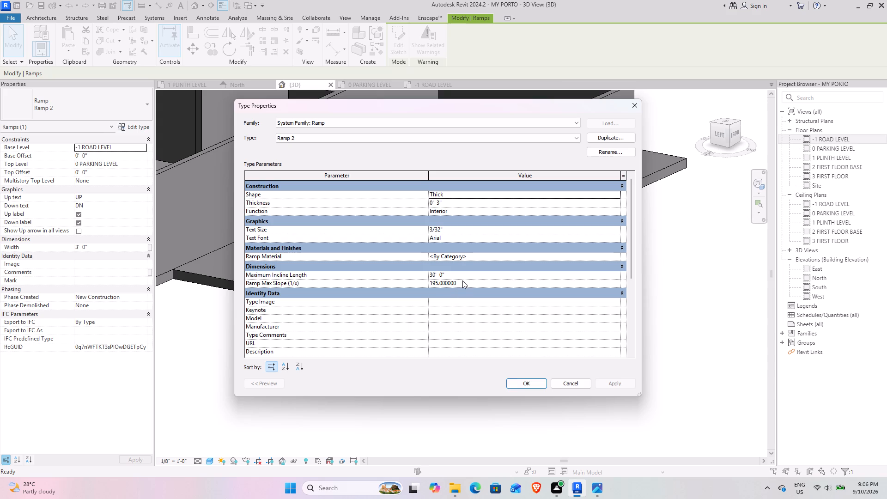
{"action": "left_click", "coordinate": [469, 286]}
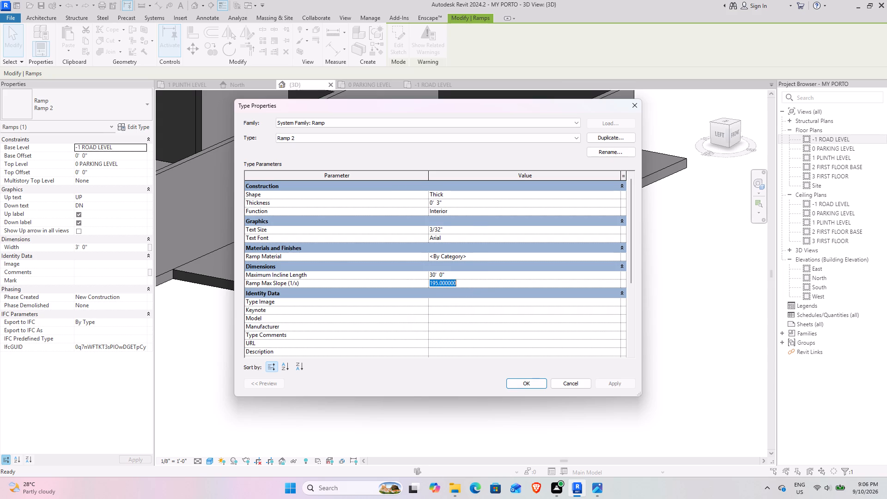
{"action": "type", "text": "12"}
{"action": "key", "text": "Return"}
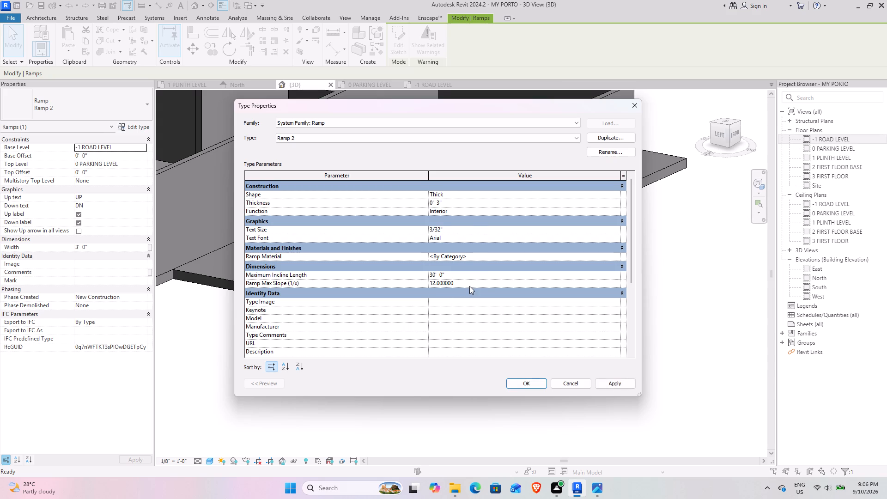
{"action": "left_click", "coordinate": [610, 381]}
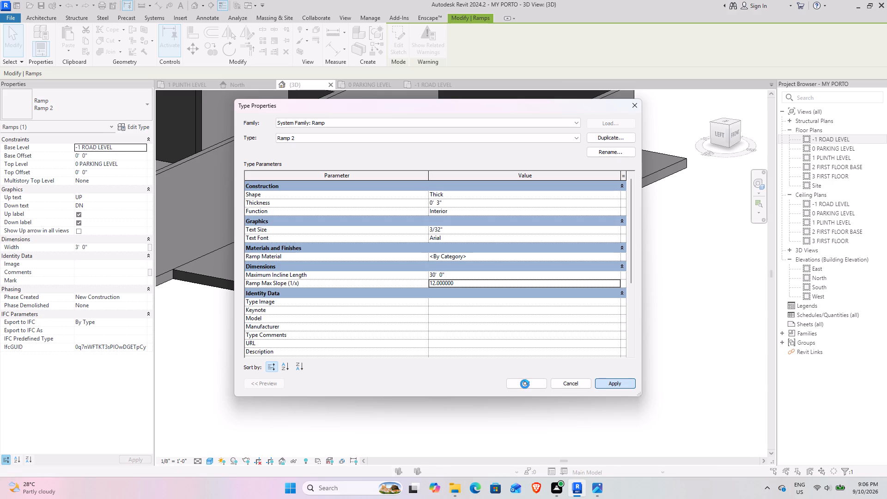
{"action": "left_click", "coordinate": [525, 384]}
Examine how the ramp slopes and meets the building in 3D from low and front angles.
{"action": "scroll", "coordinate": [427, 356], "scroll_direction": "down", "scroll_amount": 3}
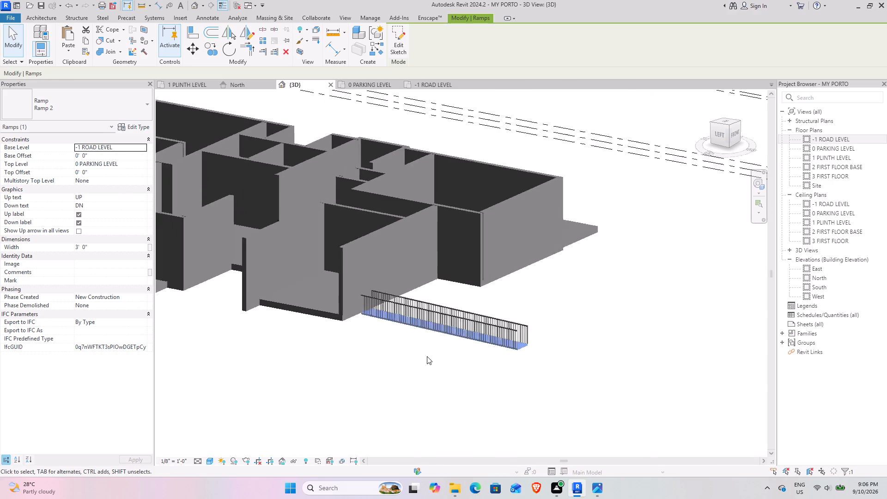
{"action": "scroll", "coordinate": [427, 356], "scroll_direction": "down", "scroll_amount": 1}
{"action": "middle_click_drag", "start_coordinate": [423, 357], "coordinate": [448, 323], "text": "shift"}
{"action": "scroll", "coordinate": [380, 327], "scroll_direction": "up", "scroll_amount": 3}
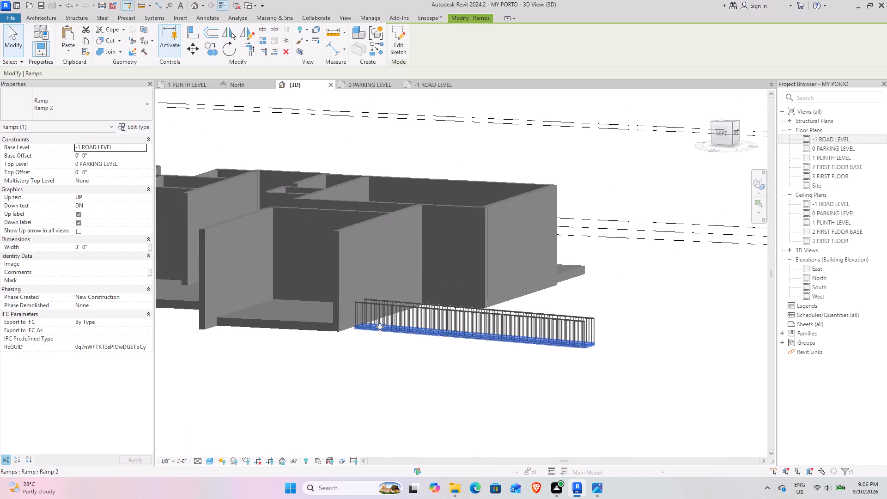
{"action": "scroll", "coordinate": [380, 327], "scroll_direction": "up", "scroll_amount": 5}
{"action": "middle_click_drag", "start_coordinate": [386, 349], "coordinate": [366, 319], "text": "shift"}
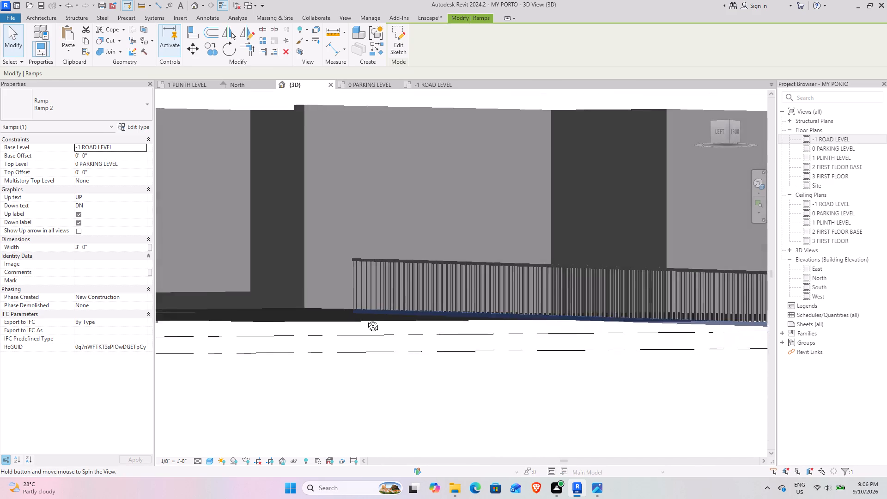
{"action": "middle_click_drag", "start_coordinate": [366, 319], "coordinate": [310, 358], "text": "shift"}
{"action": "middle_click_drag", "start_coordinate": [526, 368], "coordinate": [499, 385], "text": "shift"}
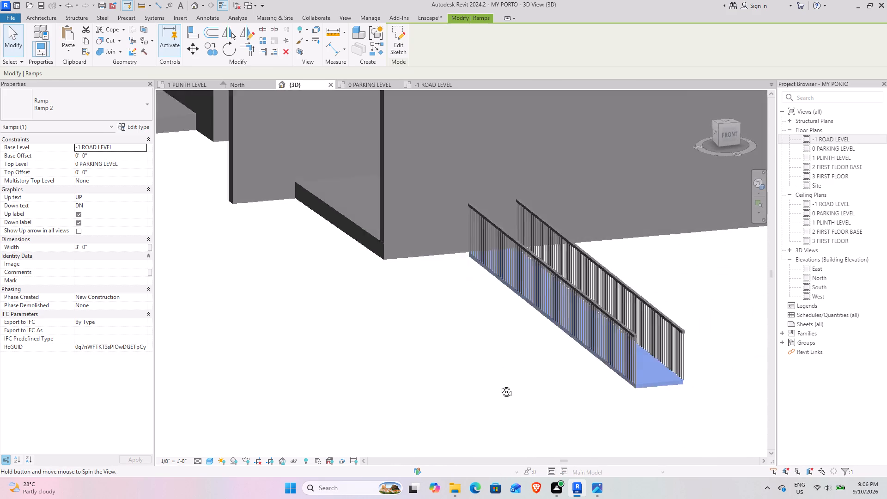
{"action": "middle_click_drag", "start_coordinate": [499, 385], "coordinate": [498, 385], "text": "shift"}
{"action": "scroll", "coordinate": [505, 398], "scroll_direction": "down", "scroll_amount": 4}
{"action": "left_click", "coordinate": [555, 352]}
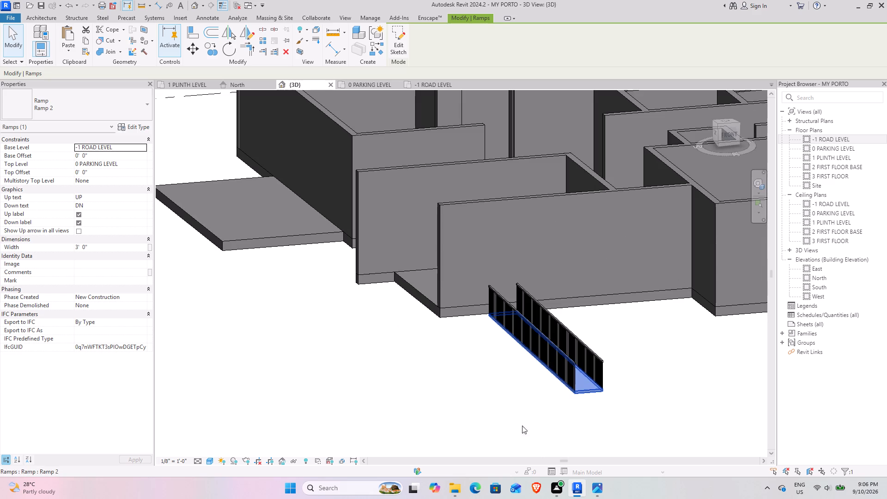
{"action": "scroll", "coordinate": [488, 401], "scroll_direction": "down", "scroll_amount": 4}
{"action": "middle_click_drag", "start_coordinate": [486, 393], "coordinate": [516, 421], "text": "shift"}
{"action": "left_click", "coordinate": [610, 391]}
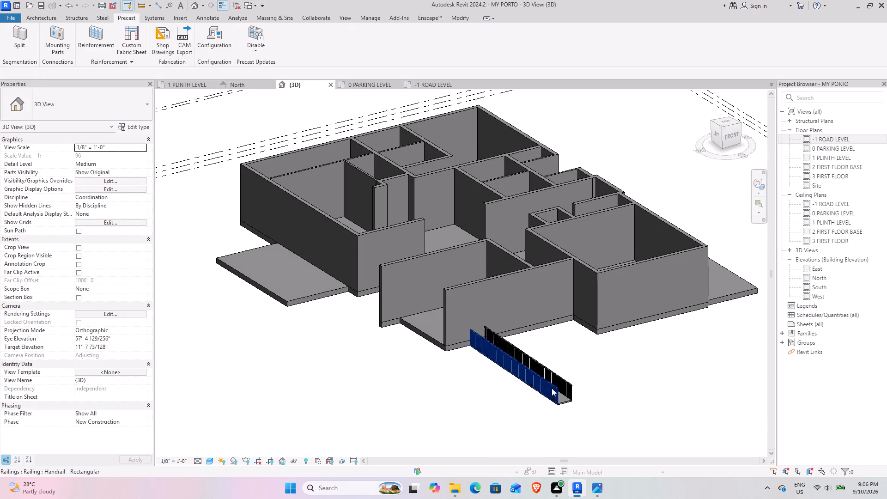
Delete the railings along both sides of the car porch ramp.
{"action": "left_click", "coordinate": [546, 379]}
{"action": "left_click", "coordinate": [551, 374], "text": "ctrl"}
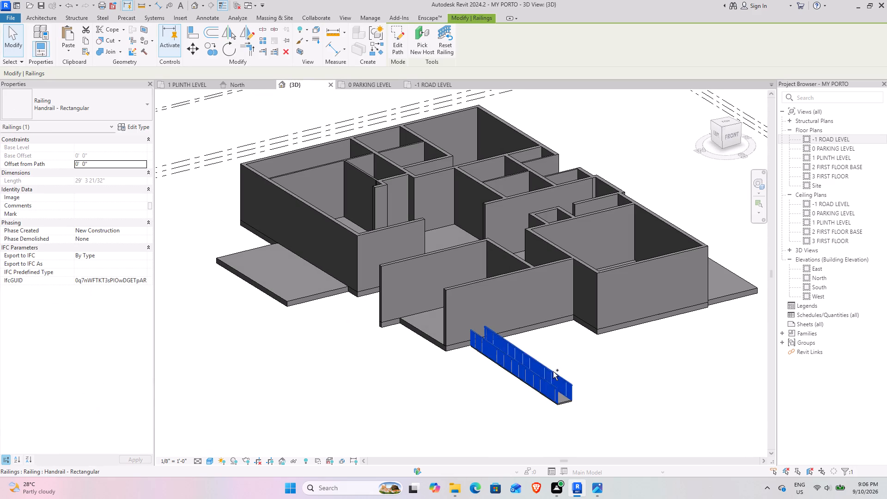
{"action": "left_click", "coordinate": [285, 55]}
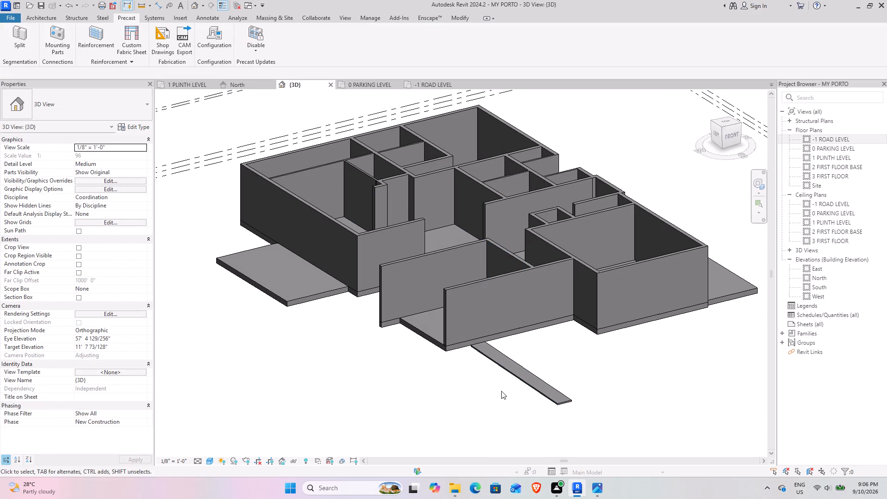
Edit the ramp sketch in the -1 ROAD LEVEL plan and move one side boundary out to the car porch edge along the pebble strip.
{"action": "left_click", "coordinate": [507, 375]}
{"action": "left_click", "coordinate": [437, 87]}
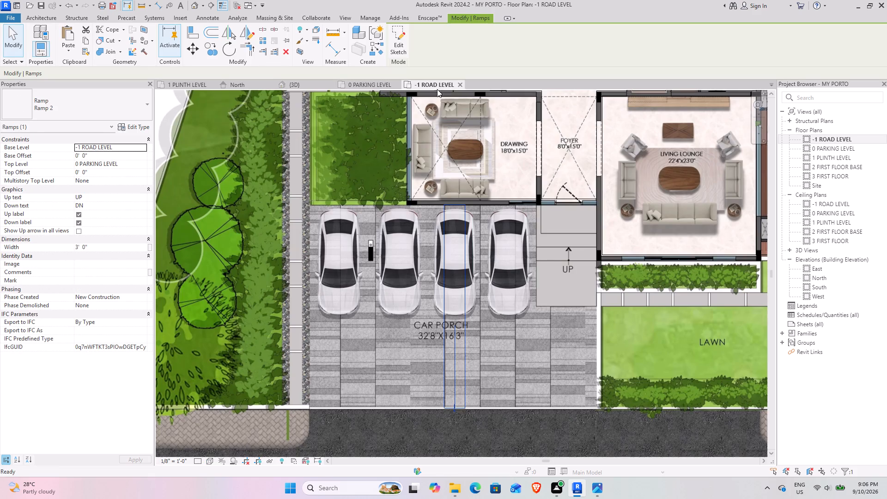
{"action": "scroll", "coordinate": [468, 294], "scroll_direction": "up", "scroll_amount": 4}
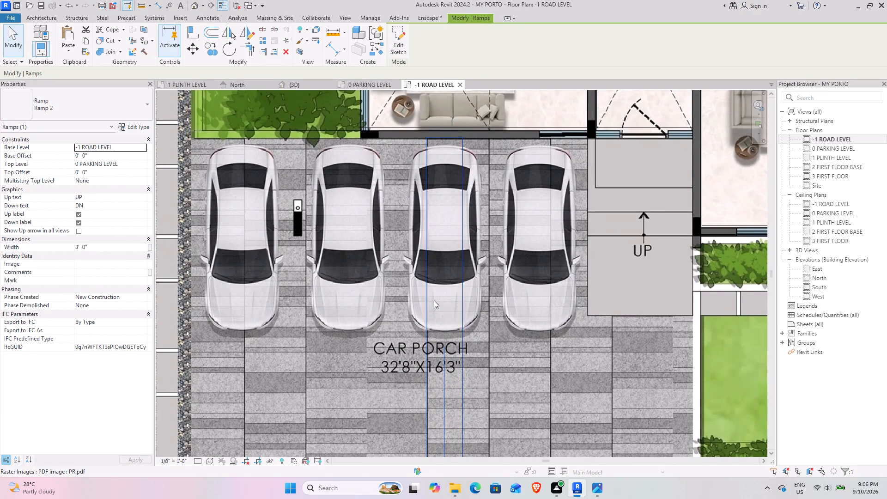
{"action": "left_click", "coordinate": [393, 40]}
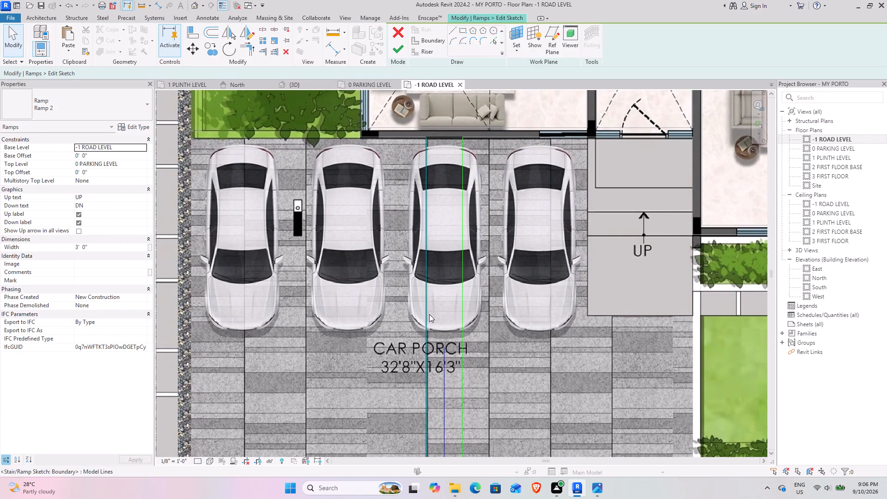
{"action": "scroll", "coordinate": [429, 310], "scroll_direction": "down", "scroll_amount": 5}
{"action": "middle_click_drag", "start_coordinate": [522, 340], "coordinate": [487, 335]}
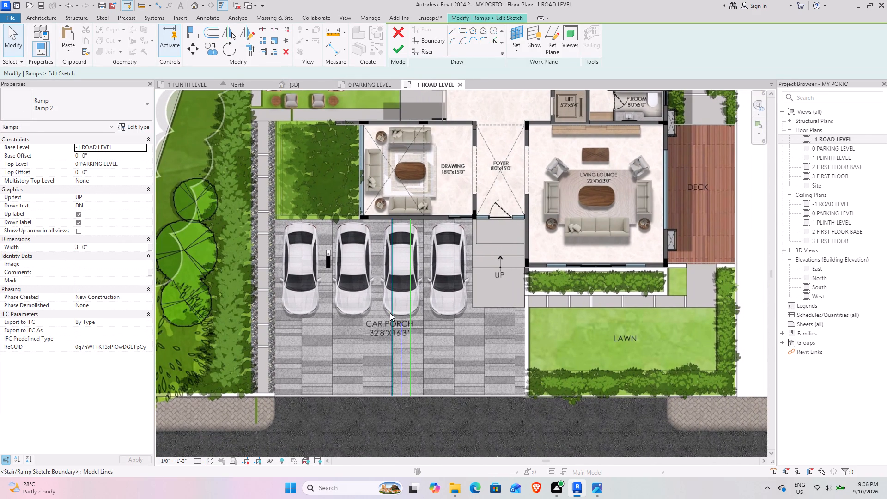
{"action": "left_click", "coordinate": [390, 313]}
{"action": "scroll", "coordinate": [401, 373], "scroll_direction": "up", "scroll_amount": 4}
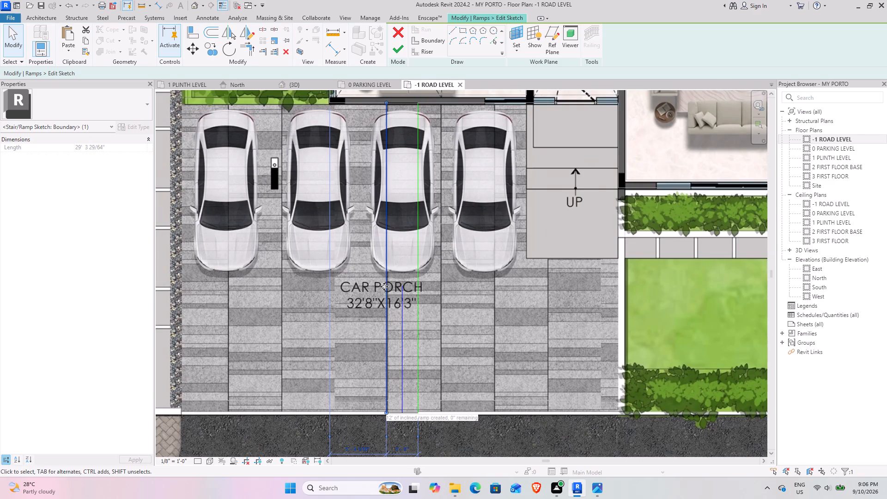
{"action": "left_click_drag", "start_coordinate": [383, 284], "coordinate": [221, 280]}
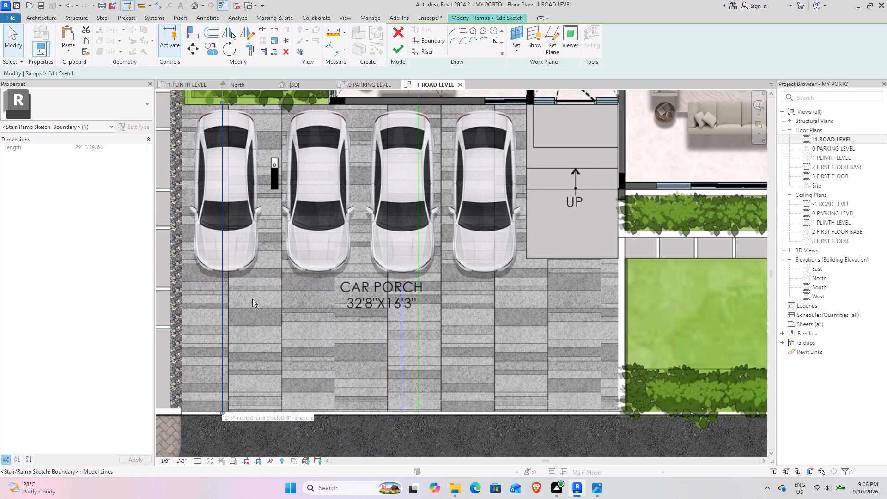
{"action": "middle_click_drag", "start_coordinate": [253, 299], "coordinate": [401, 312]}
{"action": "left_click_drag", "start_coordinate": [371, 281], "coordinate": [329, 280]}
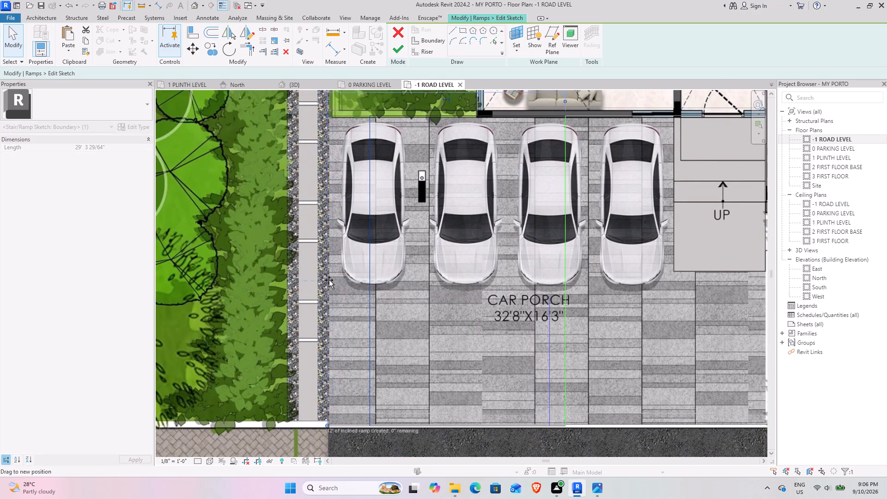
{"action": "left_click_drag", "start_coordinate": [329, 280], "coordinate": [331, 281]}
{"action": "left_click_drag", "start_coordinate": [331, 281], "coordinate": [334, 280]}
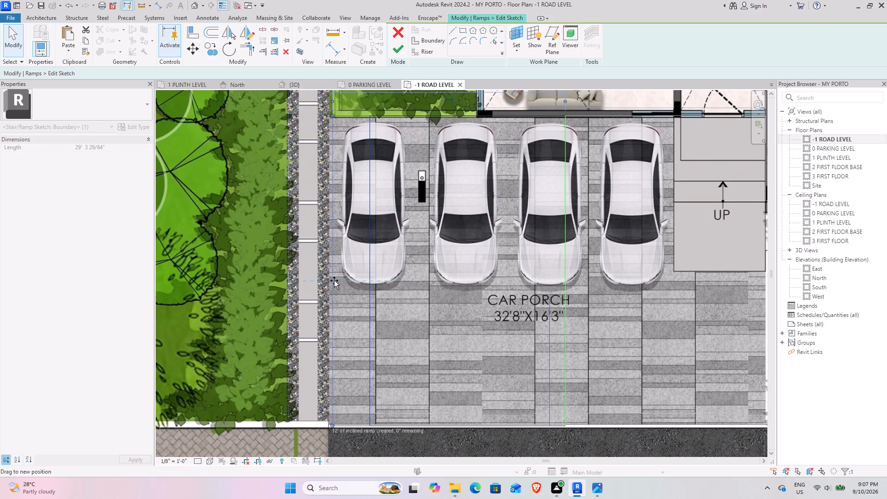
{"action": "left_click_drag", "start_coordinate": [334, 280], "coordinate": [334, 280]}
{"action": "scroll", "coordinate": [384, 363], "scroll_direction": "up", "scroll_amount": 8}
{"action": "key", "text": "Left"}
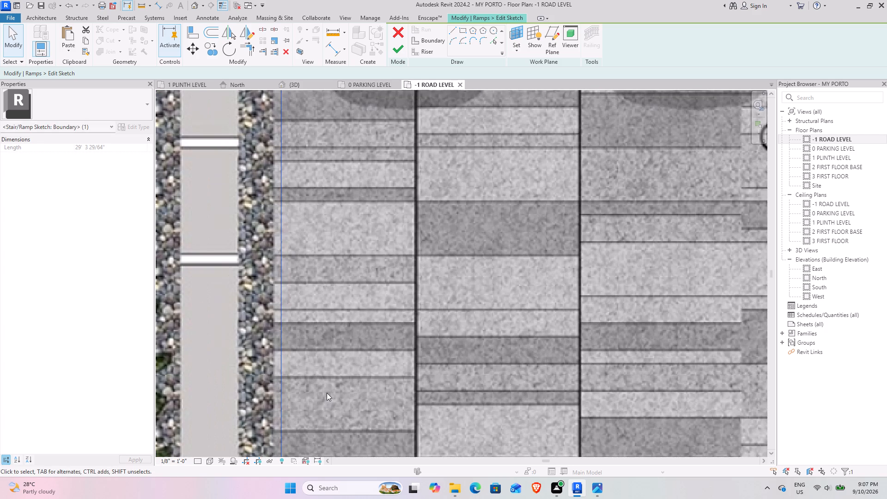
{"action": "key", "text": "Left"}
{"action": "key", "text": "Left"}
{"action": "scroll", "coordinate": [327, 392], "scroll_direction": "down", "scroll_amount": 14}
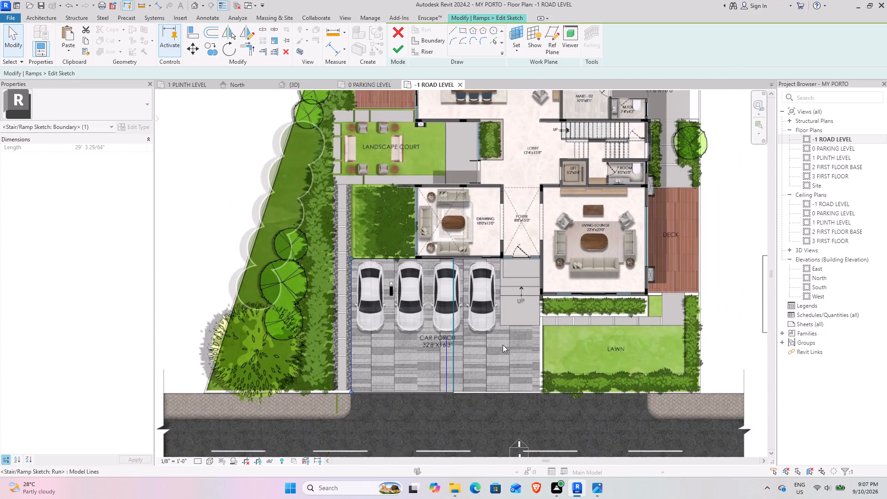
Move the ramp's other side boundary out to the car porch edge along the lawn and finish the sketch.
{"action": "middle_click_drag", "start_coordinate": [541, 330], "coordinate": [401, 299]}
{"action": "scroll", "coordinate": [297, 303], "scroll_direction": "up", "scroll_amount": 4}
{"action": "left_click", "coordinate": [329, 315]}
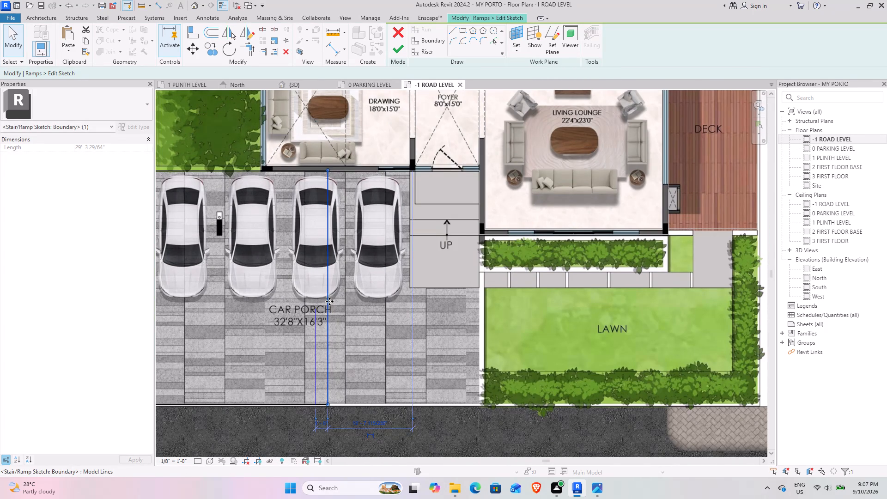
{"action": "left_click_drag", "start_coordinate": [329, 301], "coordinate": [477, 312]}
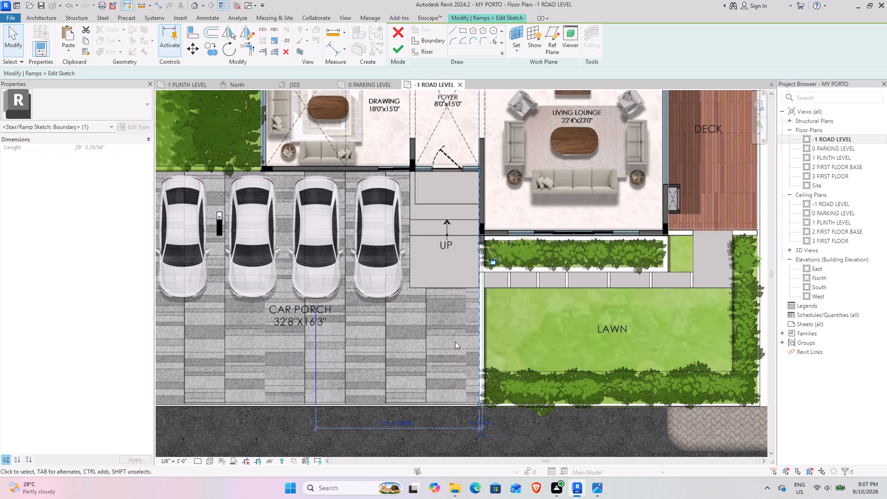
{"action": "left_click", "coordinate": [398, 50]}
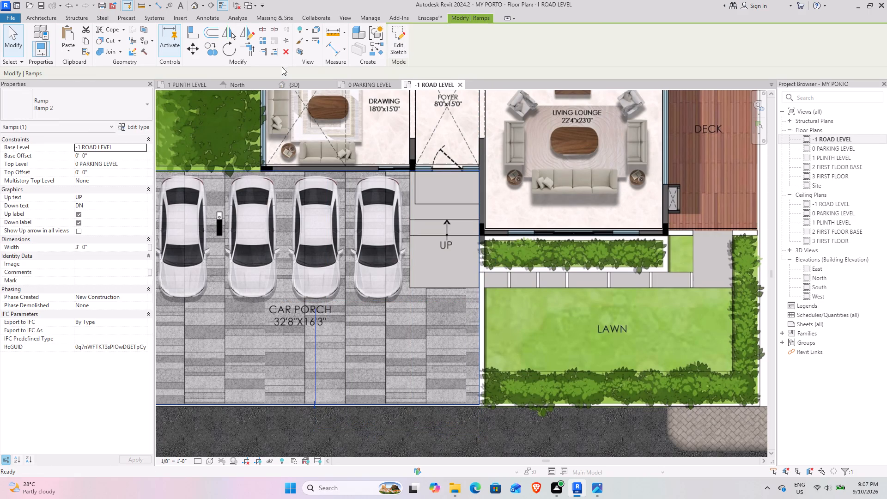
Examine the full-width ramp against the building in 3D from front and side angles.
{"action": "left_click", "coordinate": [294, 84]}
{"action": "scroll", "coordinate": [565, 437], "scroll_direction": "down", "scroll_amount": 5}
{"action": "middle_click_drag", "start_coordinate": [480, 408], "coordinate": [550, 345], "text": "shift"}
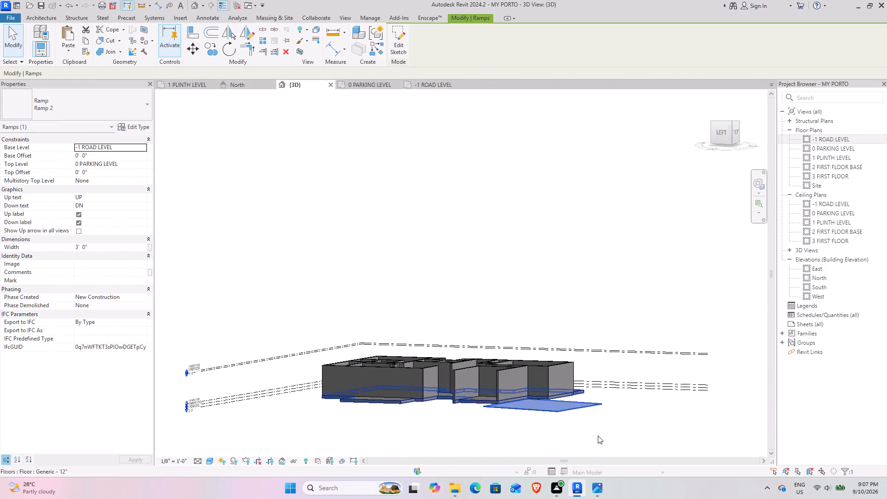
{"action": "left_click", "coordinate": [601, 449]}
{"action": "middle_click_drag", "start_coordinate": [599, 416], "coordinate": [512, 485], "text": "shift"}
{"action": "scroll", "coordinate": [589, 385], "scroll_direction": "up", "scroll_amount": 4}
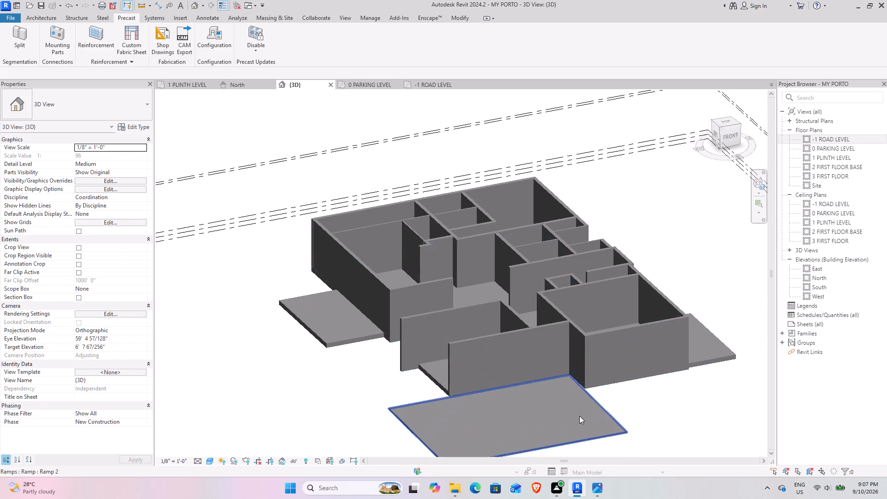
{"action": "scroll", "coordinate": [579, 416], "scroll_direction": "up", "scroll_amount": 2}
{"action": "middle_click_drag", "start_coordinate": [568, 411], "coordinate": [655, 371], "text": "shift"}
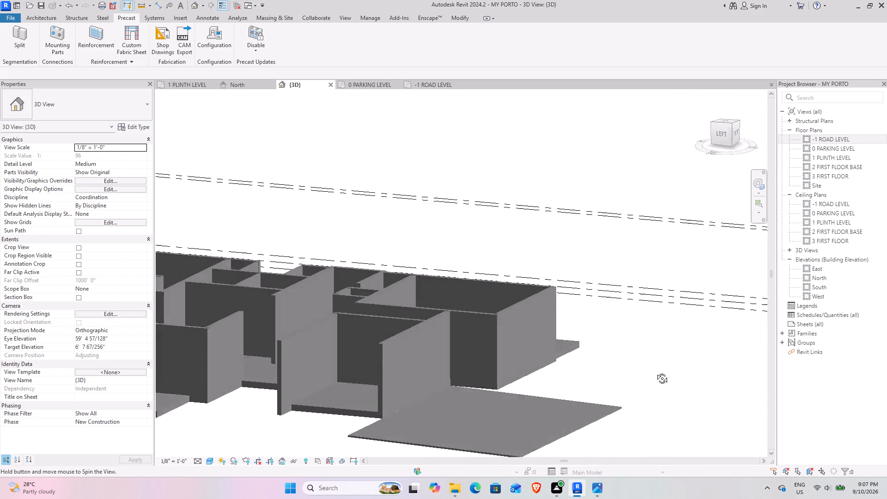
{"action": "middle_click_drag", "start_coordinate": [655, 371], "coordinate": [652, 412], "text": "shift"}
Compare the car porch in the 1 PLINTH LEVEL plan with the exterior reference render in the image viewer.
{"action": "left_click", "coordinate": [182, 88]}
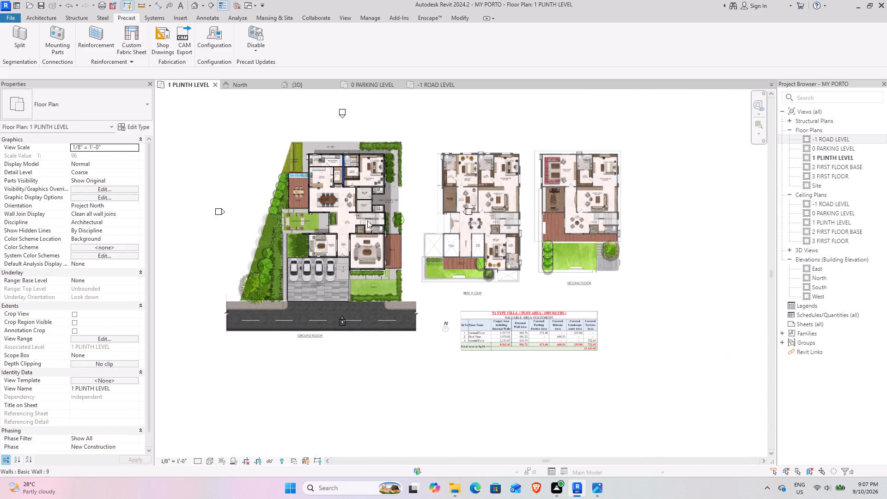
{"action": "key", "text": "alt+Tab"}
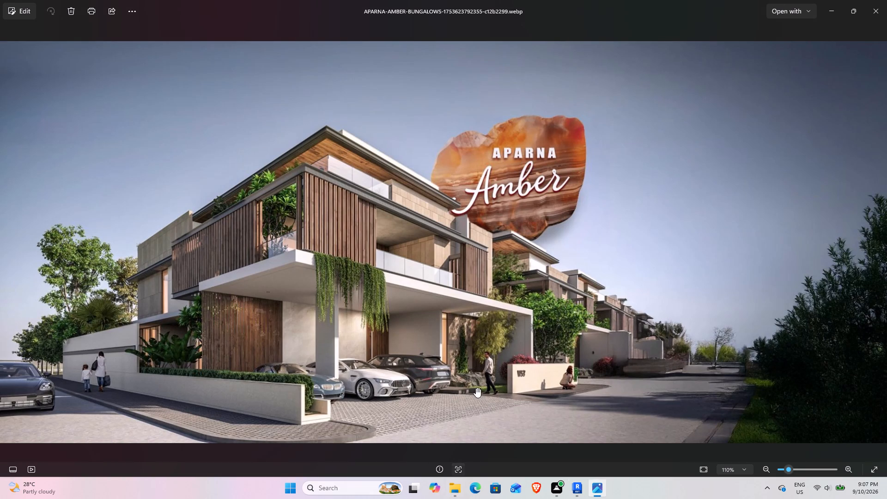
{"action": "key", "text": "alt+Tab"}
{"action": "scroll", "coordinate": [352, 280], "scroll_direction": "up", "scroll_amount": 8}
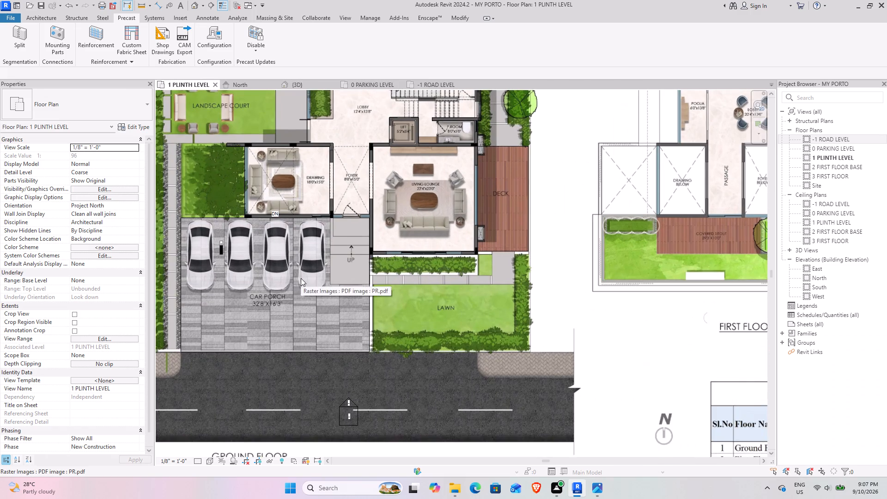
{"action": "middle_click_drag", "start_coordinate": [300, 279], "coordinate": [382, 331]}
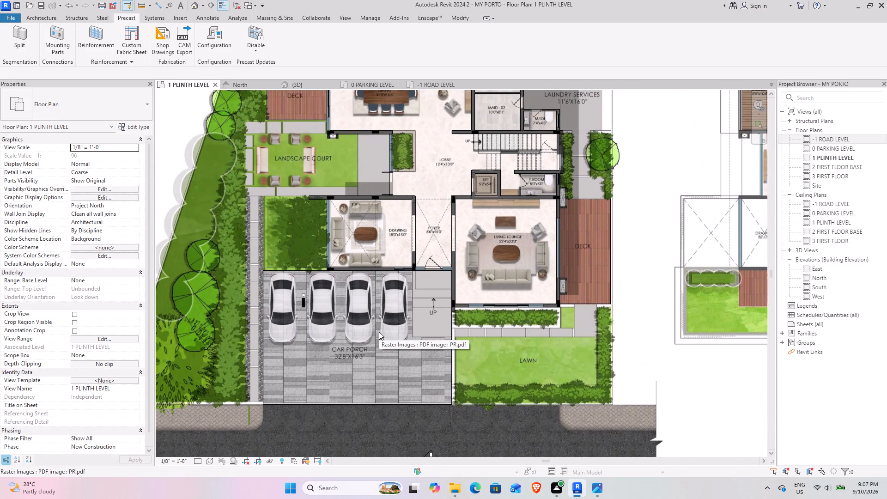
{"action": "key", "text": "alt+Tab"}
{"action": "key", "text": "alt+Tab"}
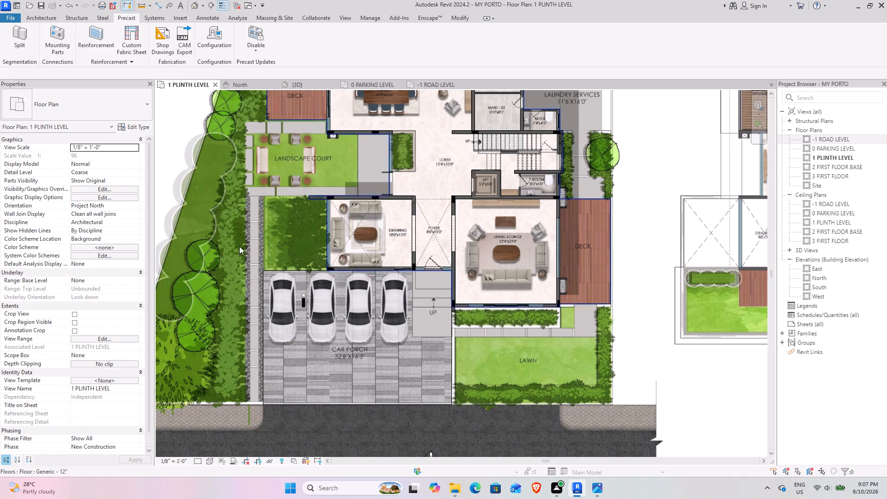
Set the distance between -1 ROAD LEVEL and 0 PARKING LEVEL to 2' in the North elevation.
{"action": "left_click", "coordinate": [239, 84]}
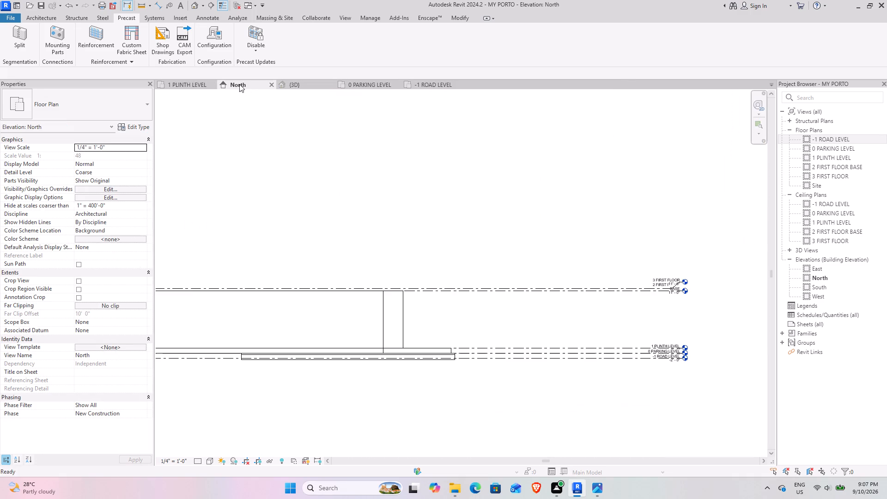
{"action": "scroll", "coordinate": [667, 359], "scroll_direction": "up", "scroll_amount": 9}
{"action": "scroll", "coordinate": [624, 359], "scroll_direction": "up", "scroll_amount": 3}
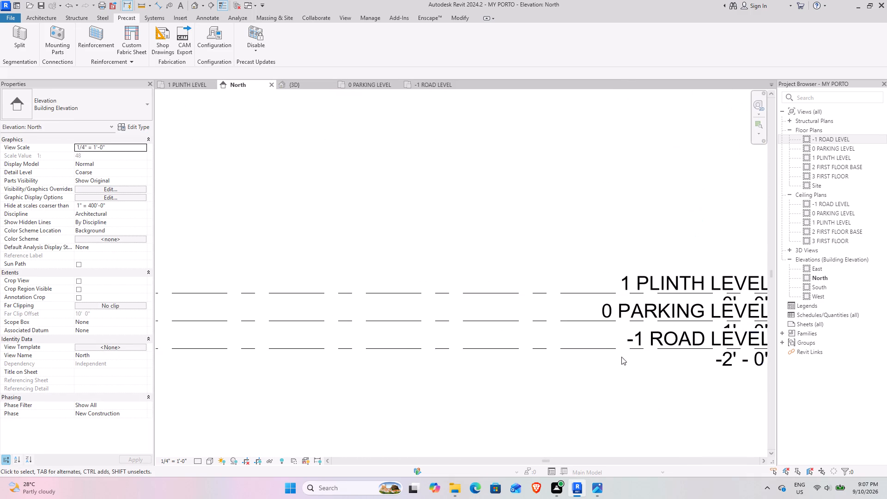
{"action": "left_click", "coordinate": [626, 343]}
{"action": "scroll", "coordinate": [426, 340], "scroll_direction": "down", "scroll_amount": 8}
{"action": "middle_click_drag", "start_coordinate": [283, 352], "coordinate": [817, 309]}
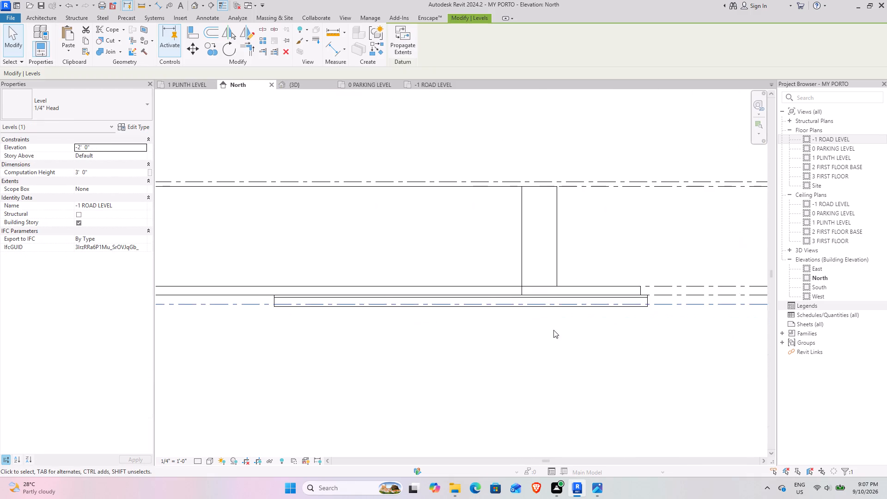
{"action": "middle_click_drag", "start_coordinate": [419, 333], "coordinate": [769, 346]}
{"action": "scroll", "coordinate": [235, 293], "scroll_direction": "up", "scroll_amount": 9}
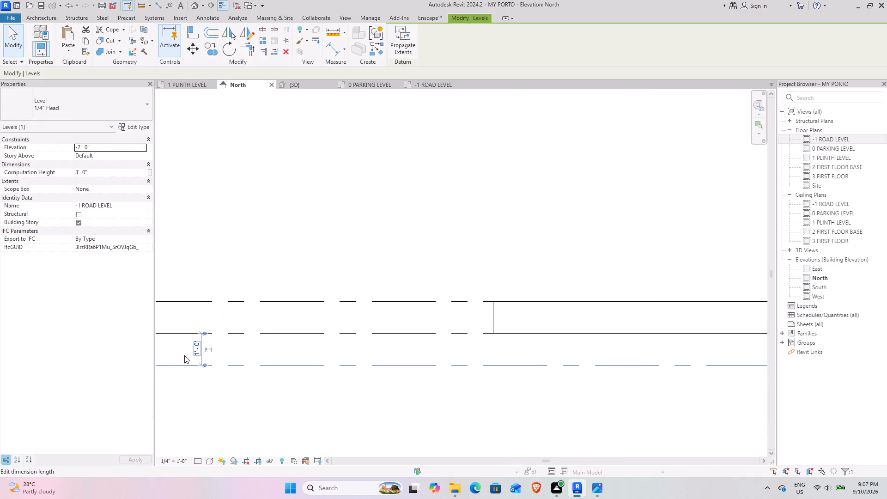
{"action": "left_click", "coordinate": [190, 350]}
{"action": "key", "text": "2"}
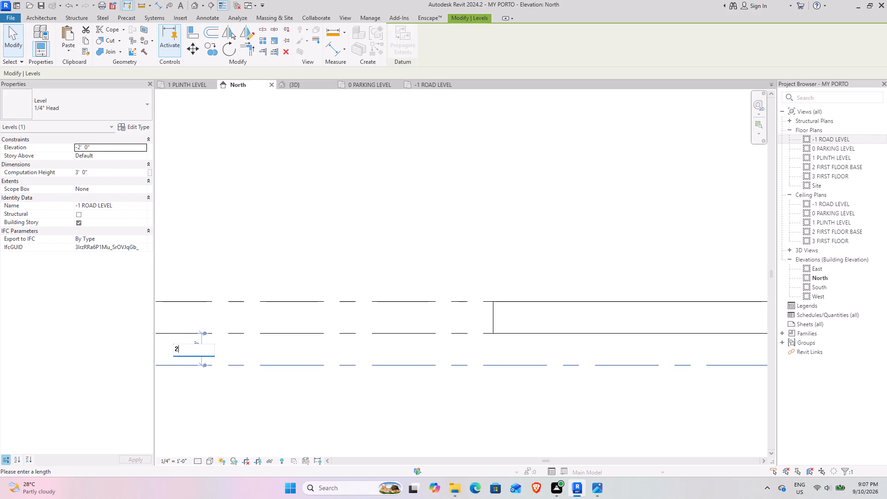
{"action": "key", "text": "Return"}
Examine the ramp's slope and its meeting with the building in 3D from low side angles, and check its level constraints.
{"action": "left_click", "coordinate": [294, 83]}
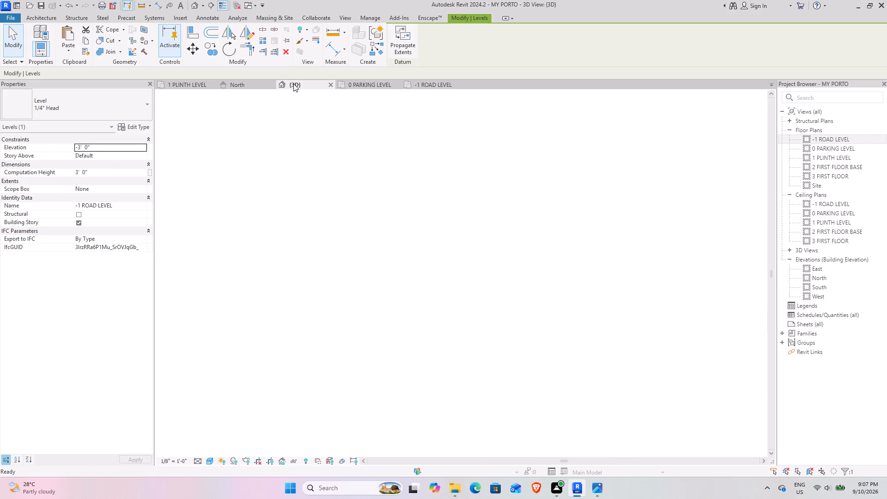
{"action": "scroll", "coordinate": [523, 337], "scroll_direction": "down", "scroll_amount": 4}
{"action": "middle_click_drag", "start_coordinate": [525, 348], "coordinate": [556, 320], "text": "shift"}
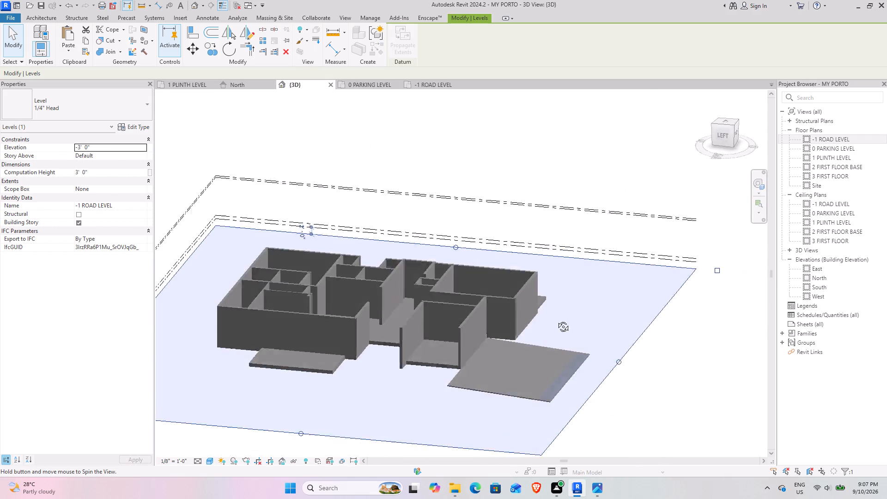
{"action": "middle_click_drag", "start_coordinate": [556, 320], "coordinate": [550, 273], "text": "shift"}
{"action": "left_click", "coordinate": [623, 408]}
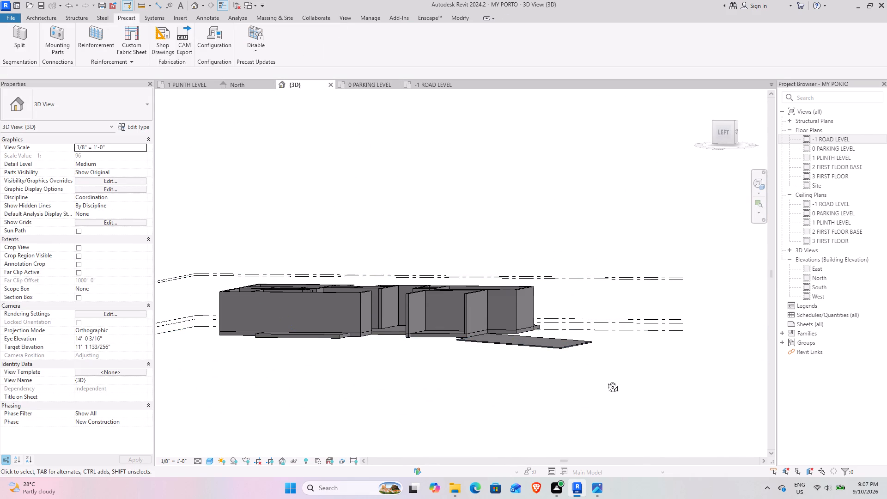
{"action": "middle_click_drag", "start_coordinate": [606, 380], "coordinate": [603, 391], "text": "shift"}
{"action": "left_click", "coordinate": [538, 352]}
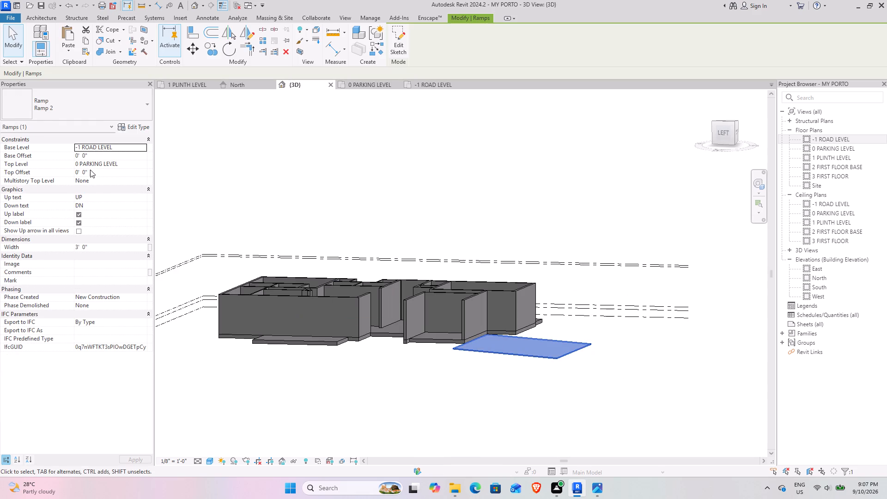
{"action": "scroll", "coordinate": [567, 335], "scroll_direction": "up", "scroll_amount": 4}
{"action": "middle_click_drag", "start_coordinate": [549, 373], "coordinate": [562, 335], "text": "shift"}
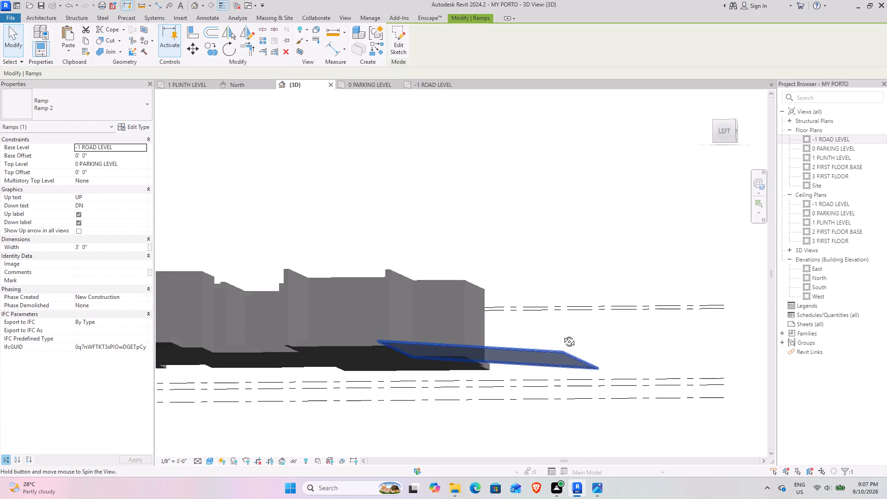
{"action": "middle_click_drag", "start_coordinate": [562, 335], "coordinate": [529, 359], "text": "shift"}
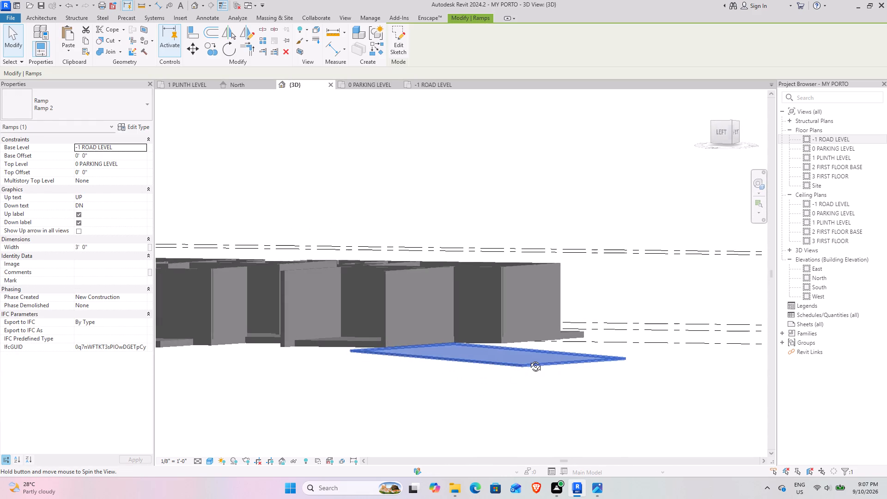
Examine the selected ramp's slope against the level lines in 3D from low side angles, then clear the selection and view the whole building.
{"action": "middle_click_drag", "start_coordinate": [529, 359], "coordinate": [534, 354], "text": "shift"}
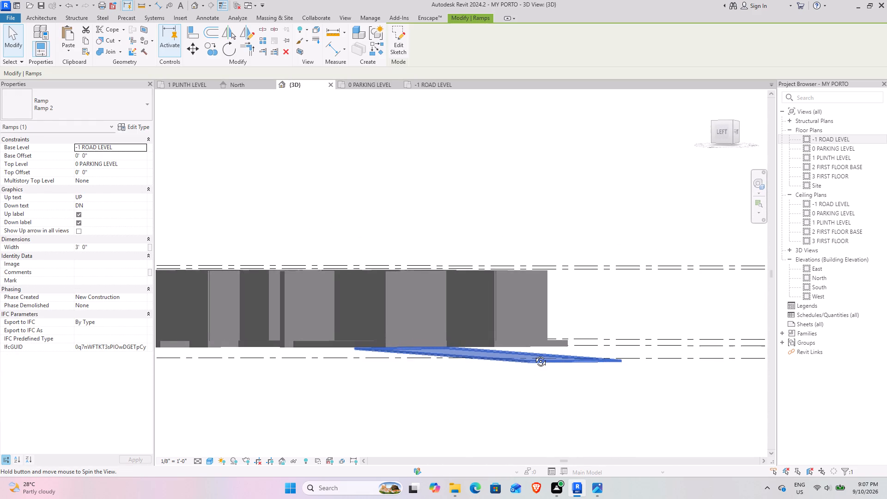
{"action": "middle_click_drag", "start_coordinate": [534, 354], "coordinate": [519, 353], "text": "shift"}
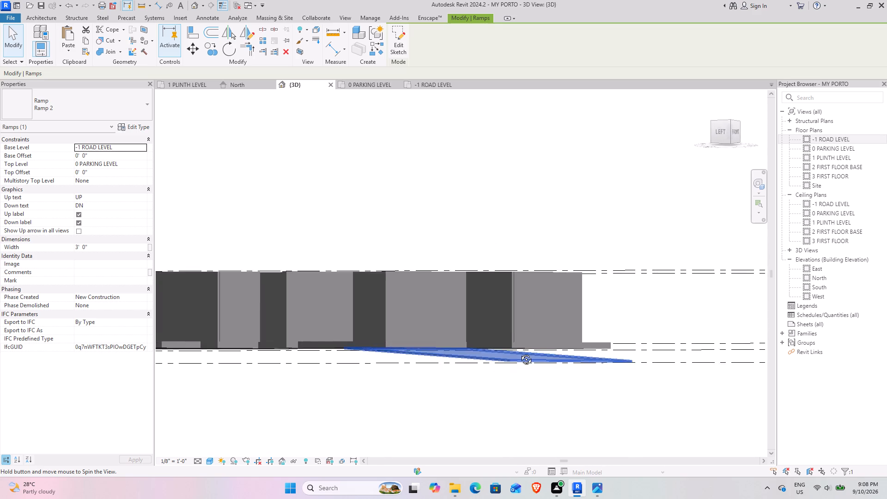
{"action": "middle_click_drag", "start_coordinate": [519, 353], "coordinate": [485, 388], "text": "shift"}
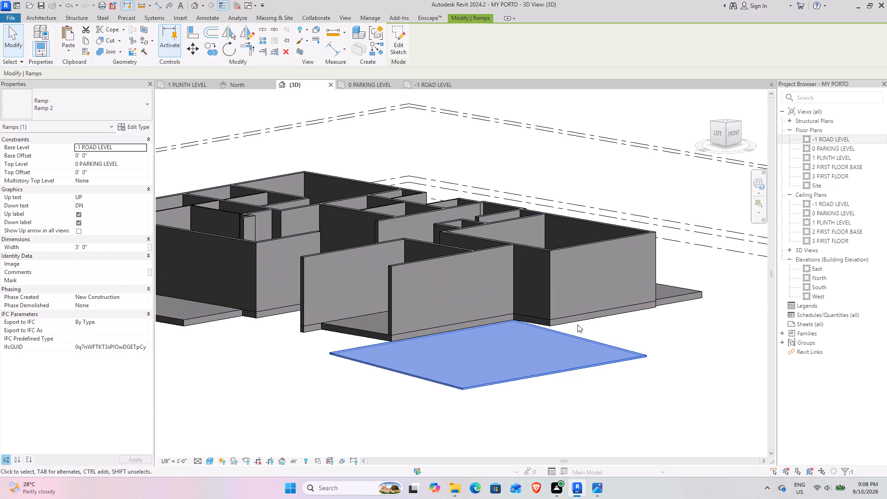
{"action": "left_click", "coordinate": [677, 384]}
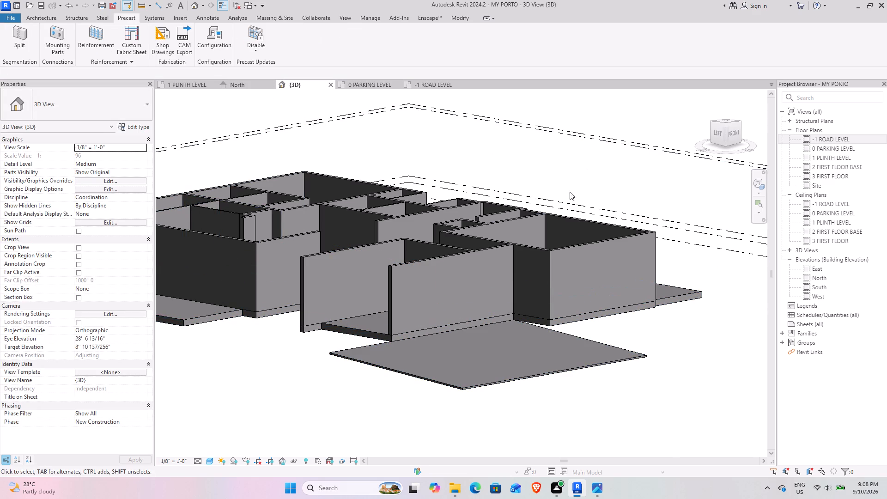
{"action": "scroll", "coordinate": [563, 201], "scroll_direction": "down", "scroll_amount": 5}
{"action": "middle_click_drag", "start_coordinate": [553, 210], "coordinate": [501, 220], "text": "shift"}
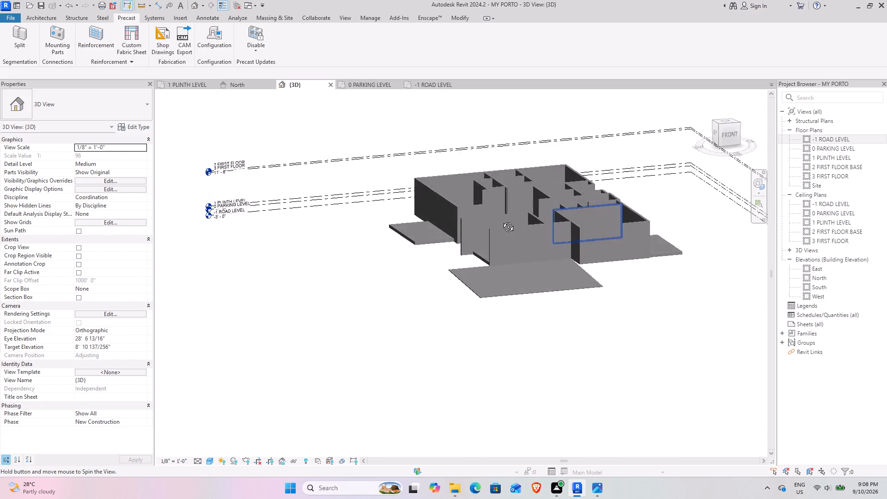
{"action": "middle_click_drag", "start_coordinate": [501, 220], "coordinate": [406, 241], "text": "shift"}
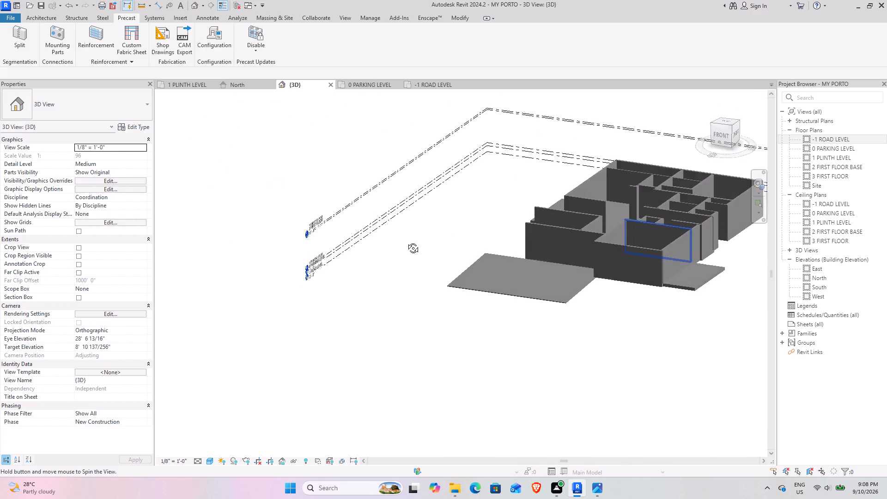
{"action": "middle_click_drag", "start_coordinate": [406, 241], "coordinate": [453, 245], "text": "shift"}
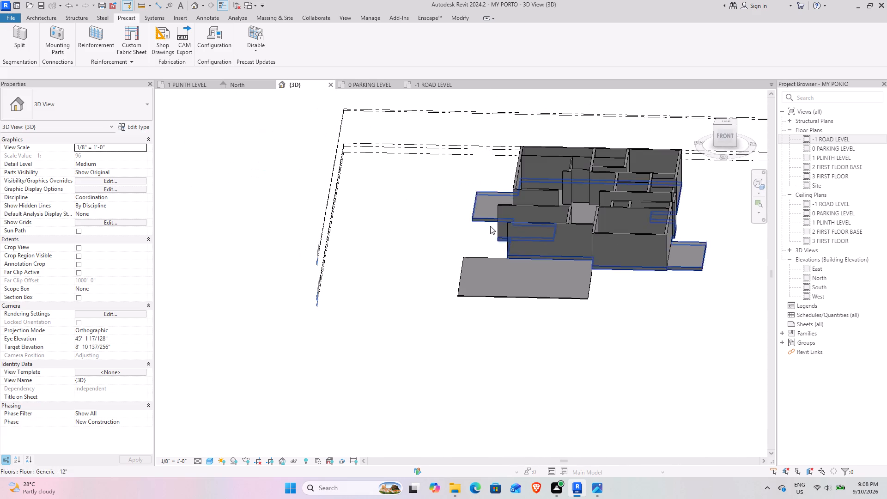
Examine the ramp's footprint and its junction with the building in 3D from above, the front and the corners.
{"action": "middle_click_drag", "start_coordinate": [491, 225], "coordinate": [521, 418], "text": "shift"}
{"action": "middle_click_drag", "start_coordinate": [505, 377], "coordinate": [510, 341], "text": "shift"}
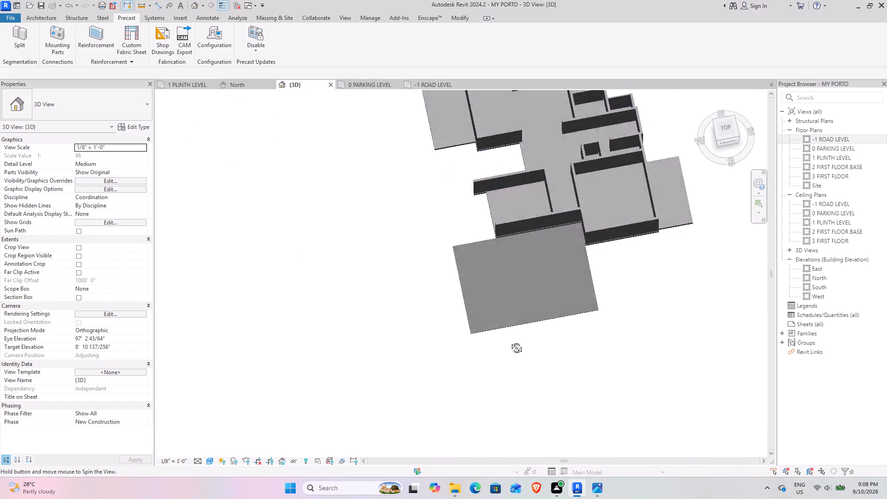
{"action": "middle_click_drag", "start_coordinate": [510, 341], "coordinate": [469, 365], "text": "shift"}
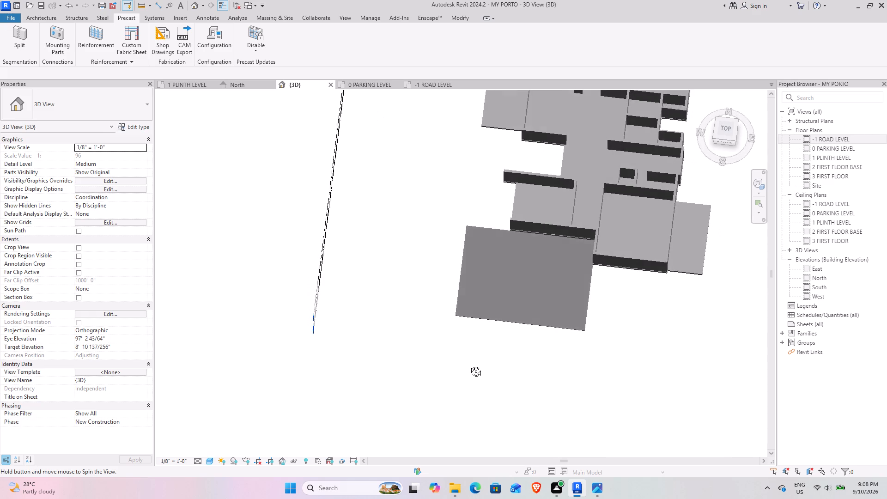
{"action": "middle_click_drag", "start_coordinate": [469, 365], "coordinate": [468, 365], "text": "shift"}
{"action": "middle_click_drag", "start_coordinate": [466, 364], "coordinate": [522, 337], "text": "shift"}
{"action": "scroll", "coordinate": [508, 289], "scroll_direction": "down", "scroll_amount": 5}
{"action": "middle_click_drag", "start_coordinate": [449, 316], "coordinate": [520, 250], "text": "shift"}
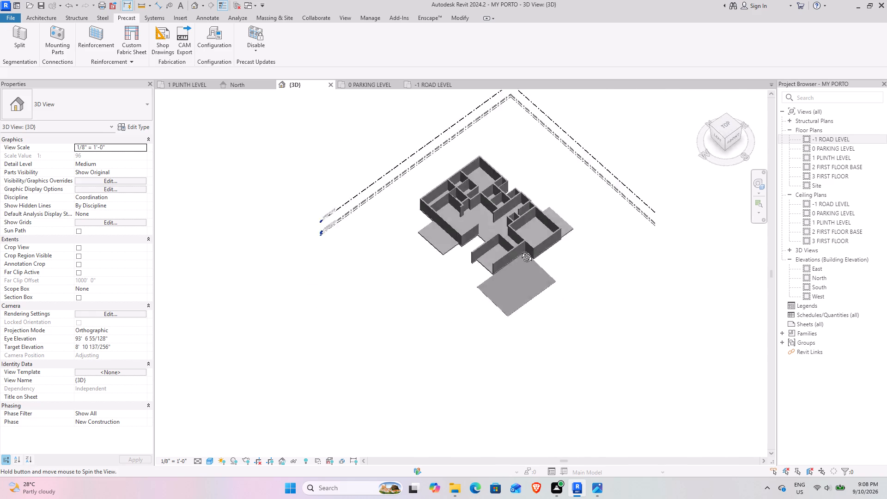
{"action": "middle_click_drag", "start_coordinate": [520, 250], "coordinate": [572, 161], "text": "shift"}
{"action": "middle_click_drag", "start_coordinate": [487, 329], "coordinate": [316, 333], "text": "shift"}
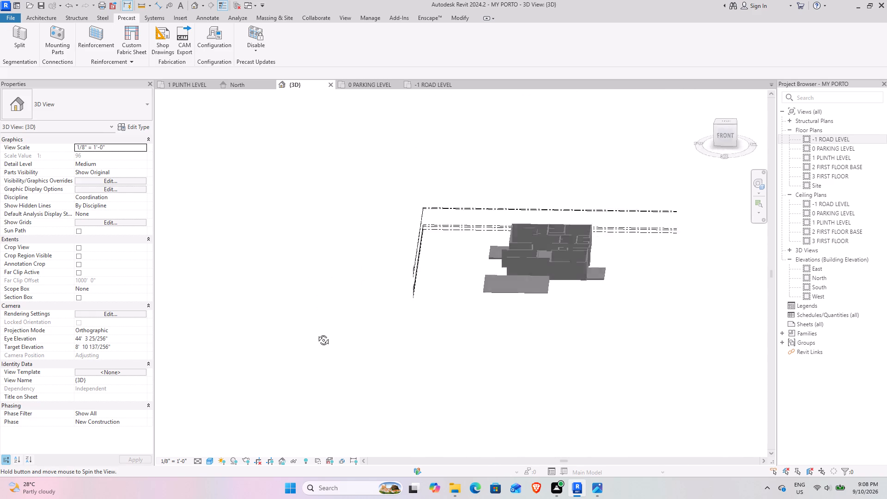
{"action": "middle_click_drag", "start_coordinate": [316, 333], "coordinate": [316, 353], "text": "shift"}
{"action": "scroll", "coordinate": [567, 281], "scroll_direction": "up", "scroll_amount": 4}
{"action": "middle_click_drag", "start_coordinate": [568, 273], "coordinate": [623, 251], "text": "shift"}
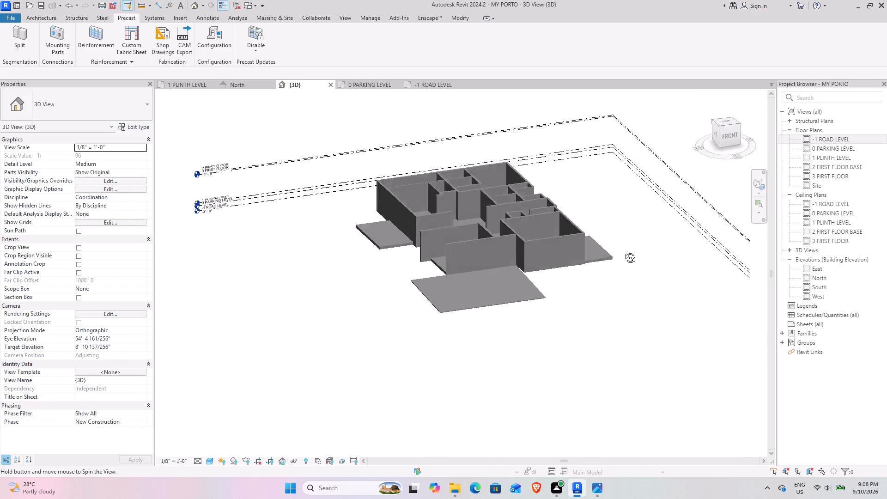
{"action": "middle_click_drag", "start_coordinate": [623, 251], "coordinate": [646, 446], "text": "shift"}
{"action": "middle_click_drag", "start_coordinate": [559, 297], "coordinate": [568, 336], "text": "shift"}
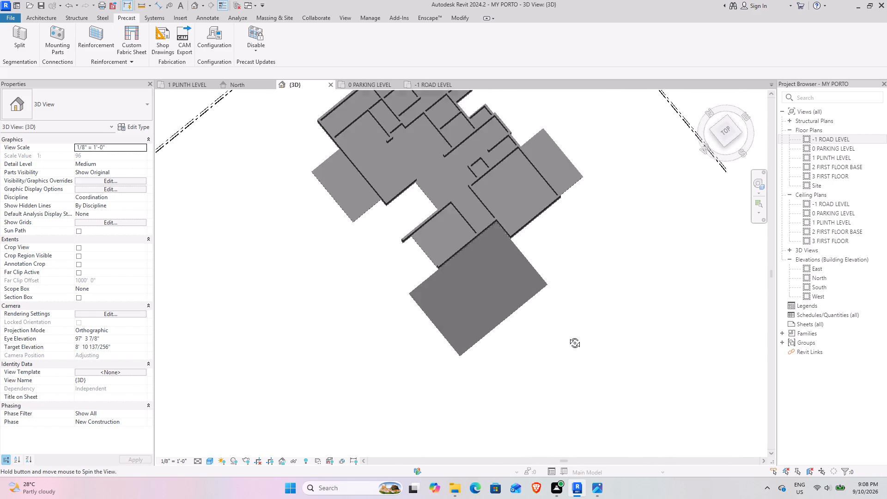
{"action": "middle_click_drag", "start_coordinate": [568, 336], "coordinate": [461, 341], "text": "shift"}
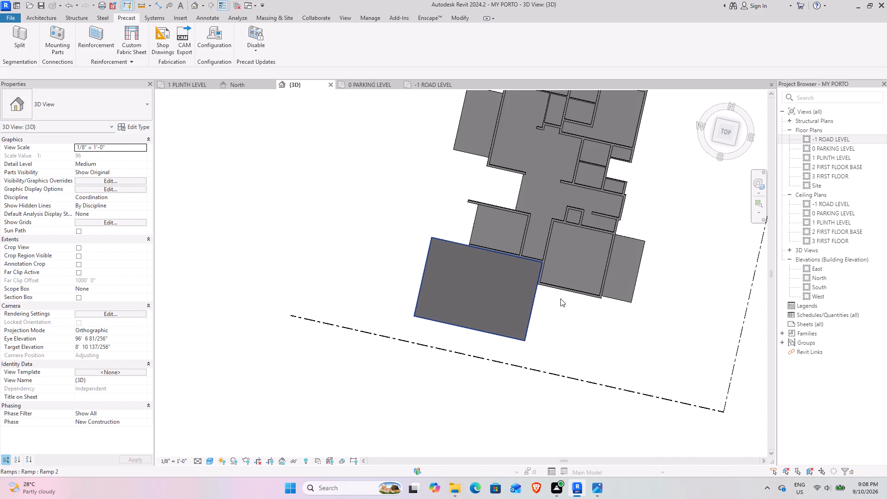
{"action": "middle_click_drag", "start_coordinate": [559, 298], "coordinate": [575, 171], "text": "shift"}
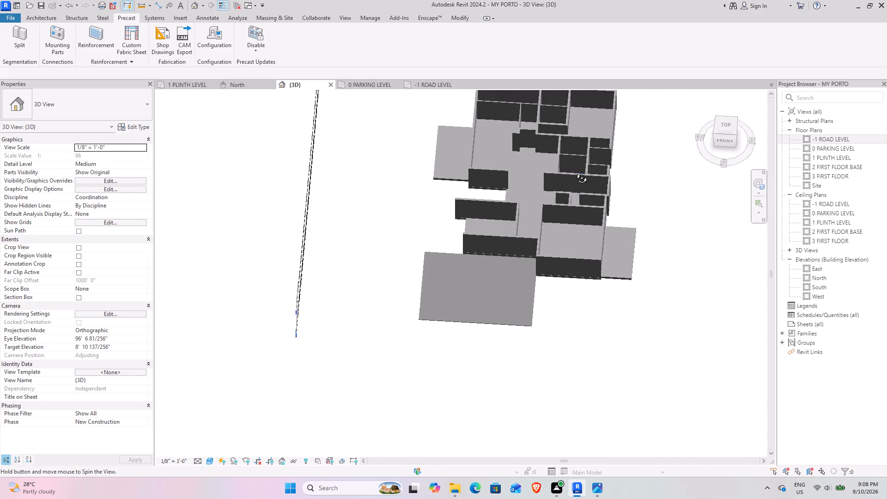
{"action": "middle_click_drag", "start_coordinate": [575, 171], "coordinate": [575, 171], "text": "shift"}
{"action": "scroll", "coordinate": [435, 279], "scroll_direction": "up", "scroll_amount": 3}
{"action": "middle_click_drag", "start_coordinate": [419, 316], "coordinate": [448, 173], "text": "shift"}
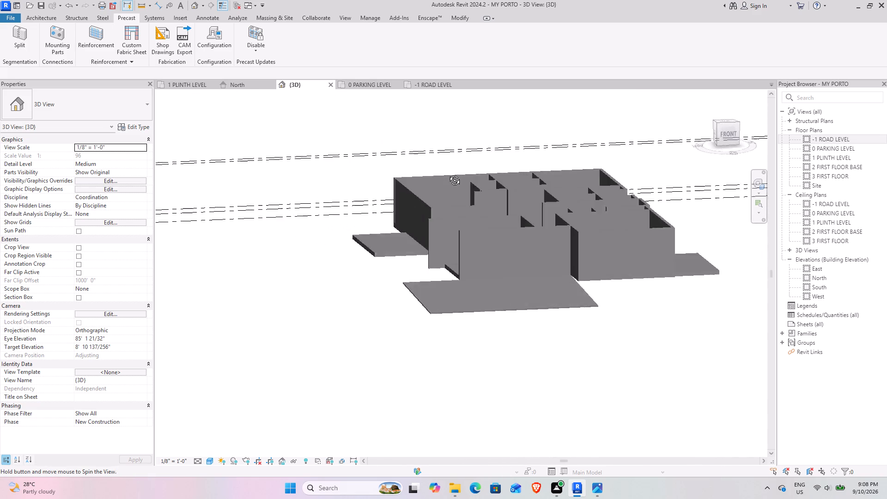
{"action": "middle_click_drag", "start_coordinate": [448, 173], "coordinate": [397, 194], "text": "shift"}
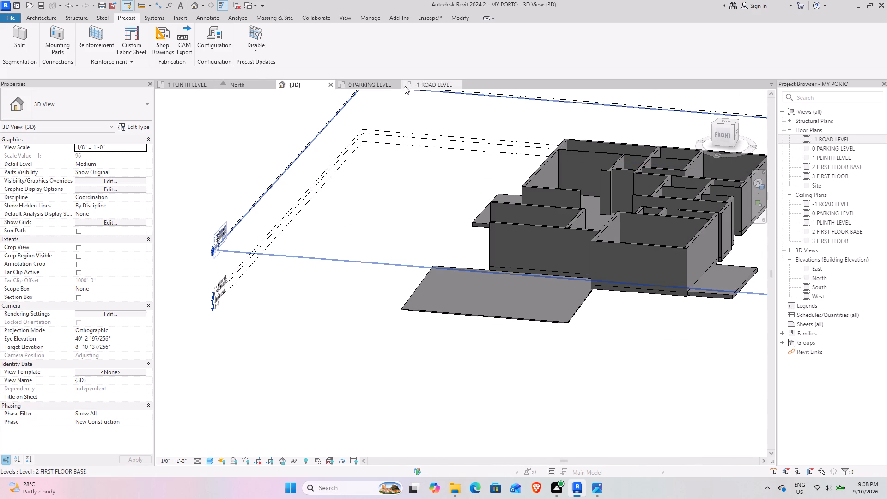
Examine the ground-floor site layout around the car porch and road in the -1 ROAD LEVEL plan.
{"action": "left_click", "coordinate": [420, 82]}
{"action": "scroll", "coordinate": [411, 296], "scroll_direction": "down", "scroll_amount": 5}
{"action": "scroll", "coordinate": [349, 296], "scroll_direction": "down", "scroll_amount": 4}
{"action": "middle_click_drag", "start_coordinate": [304, 255], "coordinate": [309, 276]}
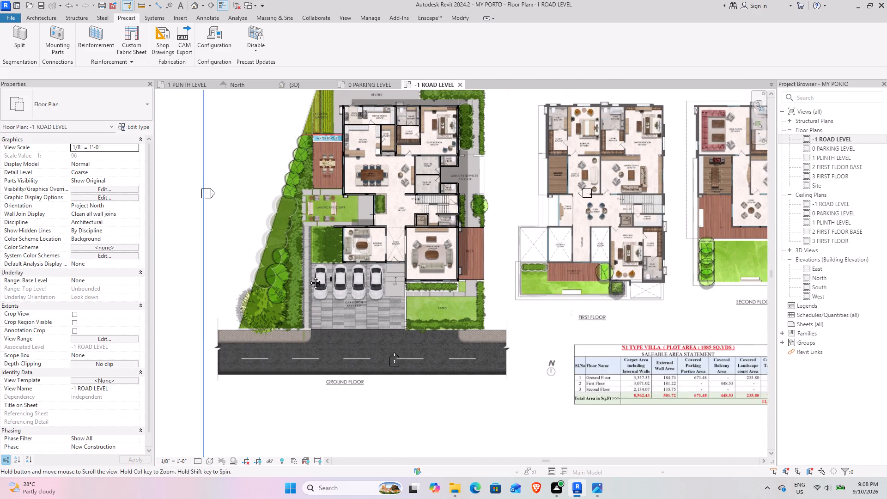
{"action": "middle_click_drag", "start_coordinate": [309, 276], "coordinate": [311, 303]}
{"action": "middle_click_drag", "start_coordinate": [380, 374], "coordinate": [355, 312]}
{"action": "scroll", "coordinate": [356, 311], "scroll_direction": "down", "scroll_amount": 5}
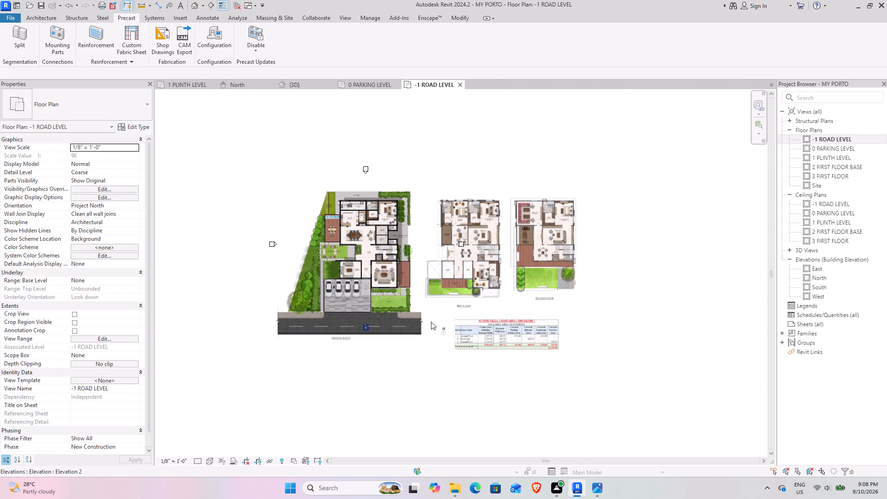
{"action": "scroll", "coordinate": [399, 329], "scroll_direction": "up", "scroll_amount": 7}
{"action": "scroll", "coordinate": [377, 323], "scroll_direction": "down", "scroll_amount": 3}
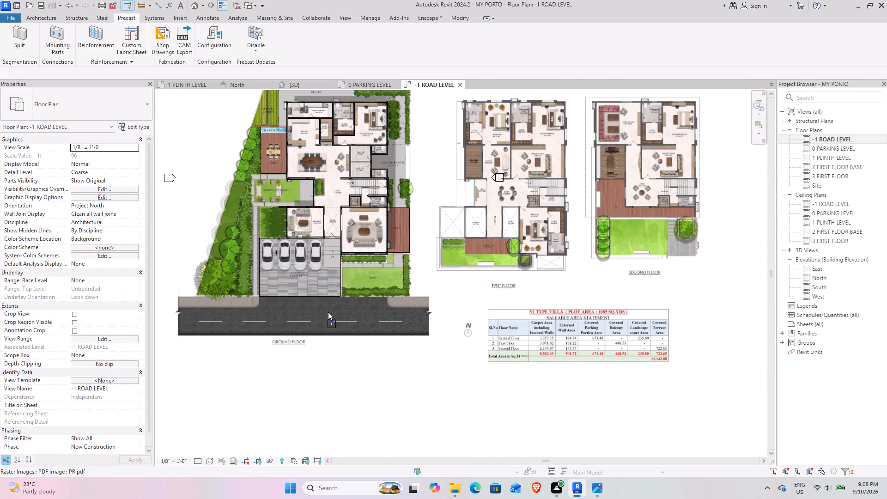
{"action": "middle_click_drag", "start_coordinate": [345, 304], "coordinate": [425, 277]}
{"action": "scroll", "coordinate": [492, 281], "scroll_direction": "up", "scroll_amount": 7}
{"action": "scroll", "coordinate": [418, 303], "scroll_direction": "down", "scroll_amount": 3}
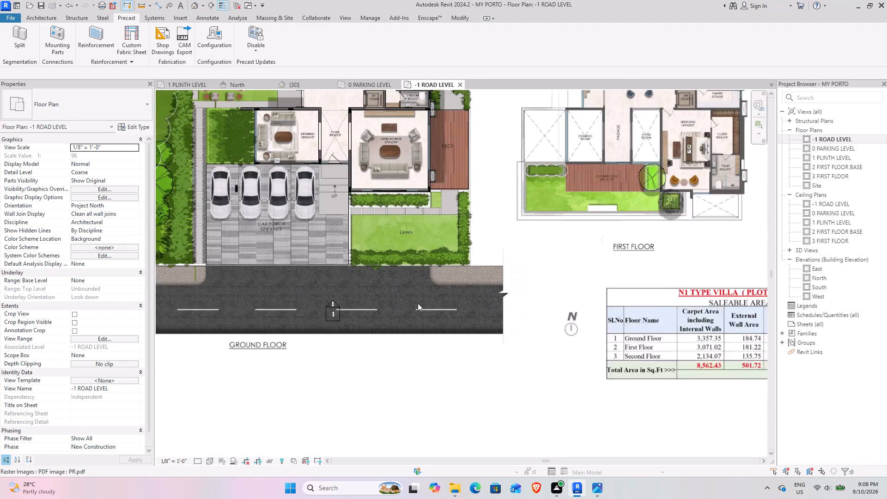
{"action": "scroll", "coordinate": [418, 303], "scroll_direction": "down", "scroll_amount": 1}
{"action": "middle_click_drag", "start_coordinate": [405, 284], "coordinate": [479, 287]}
Compare the paved footpath corners and road edge beside the car porch in the plan with the exterior reference render.
{"action": "key", "text": "alt+Tab"}
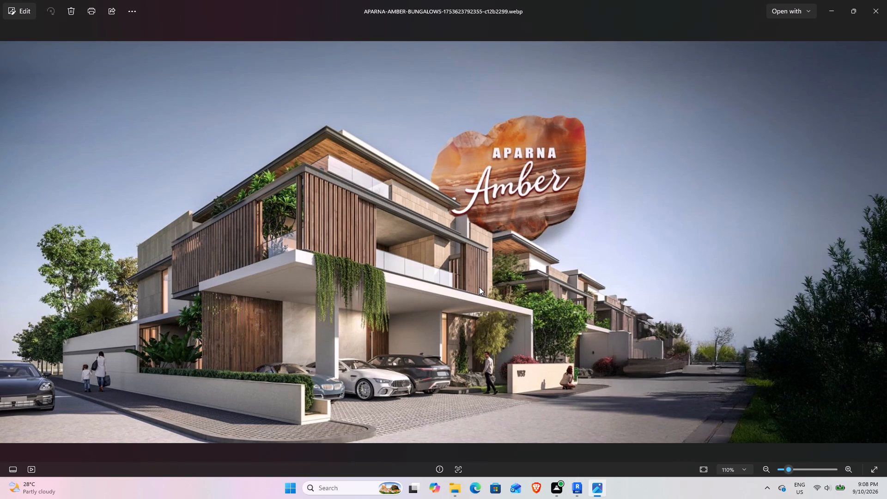
{"action": "key", "text": "alt+Tab"}
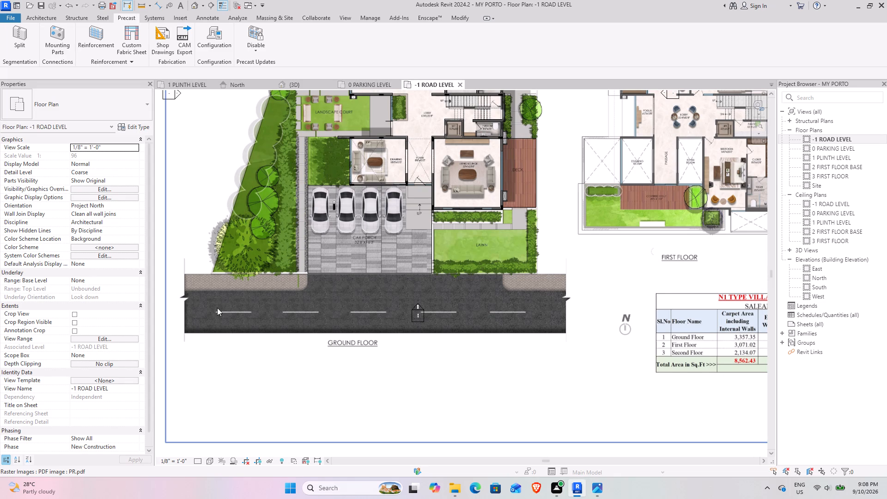
{"action": "scroll", "coordinate": [302, 293], "scroll_direction": "up", "scroll_amount": 8}
{"action": "middle_click_drag", "start_coordinate": [301, 287], "coordinate": [353, 317]}
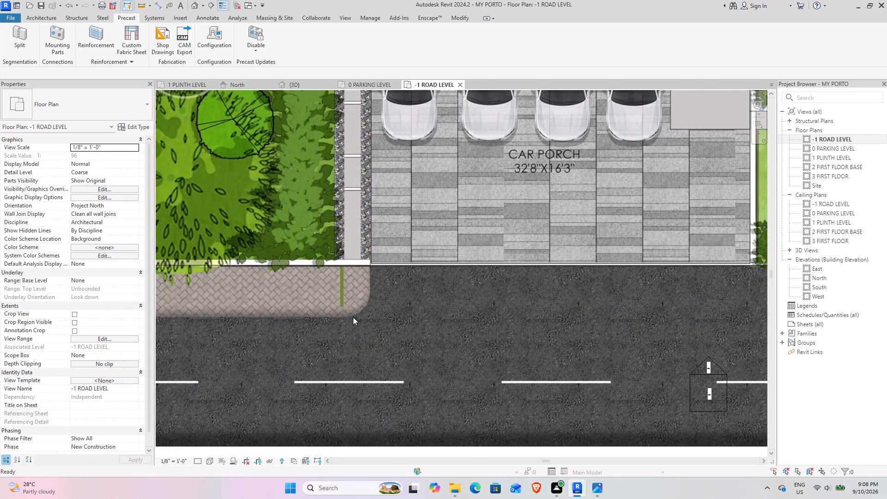
{"action": "key", "text": "alt+Tab"}
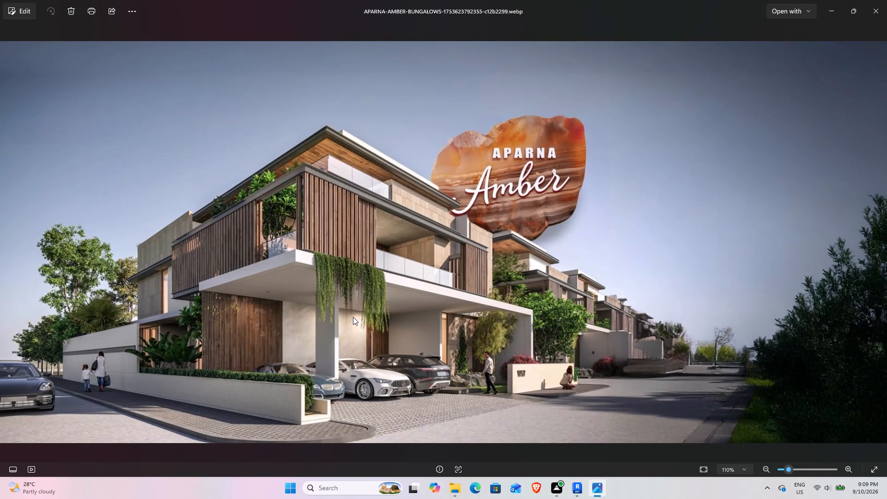
{"action": "key", "text": "alt+Tab"}
{"action": "scroll", "coordinate": [594, 218], "scroll_direction": "down", "scroll_amount": 4}
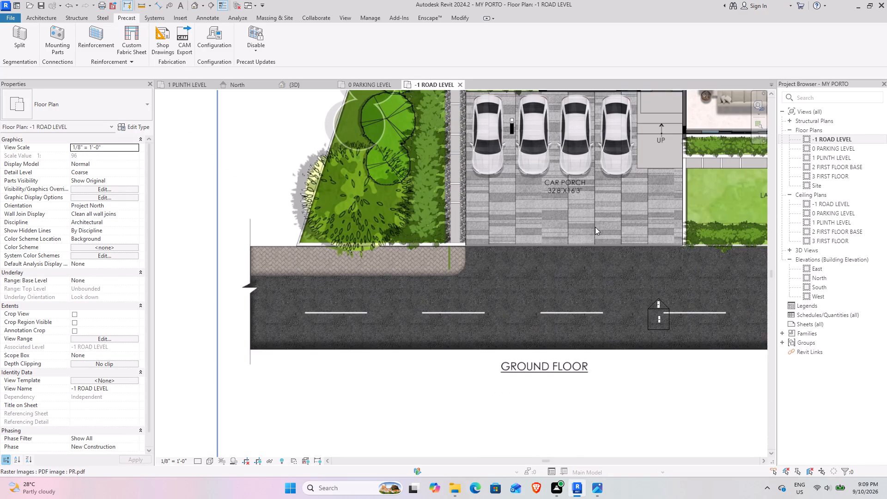
{"action": "middle_click_drag", "start_coordinate": [592, 225], "coordinate": [357, 236]}
{"action": "scroll", "coordinate": [562, 268], "scroll_direction": "up", "scroll_amount": 5}
{"action": "middle_click_drag", "start_coordinate": [589, 297], "coordinate": [426, 318]}
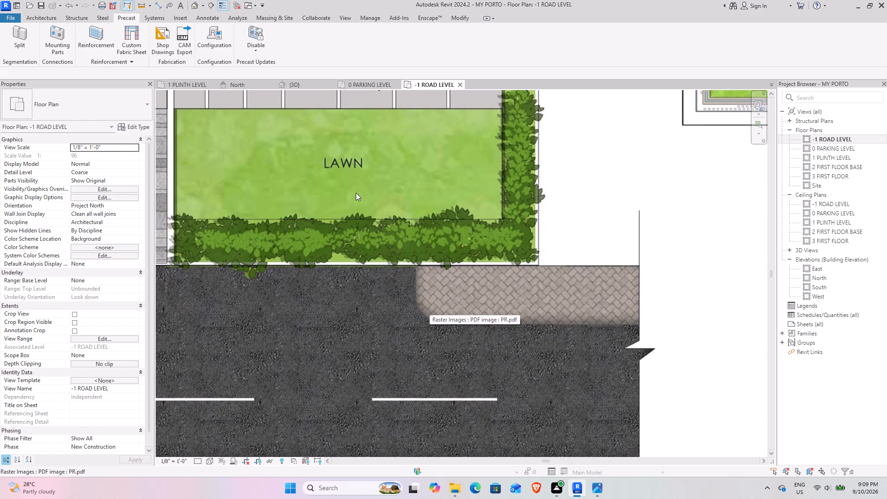
Examine the car porch, the UP entrance steps and the lawn edge in the -1 ROAD LEVEL plan.
{"action": "left_click", "coordinate": [41, 22]}
{"action": "scroll", "coordinate": [539, 291], "scroll_direction": "down", "scroll_amount": 6}
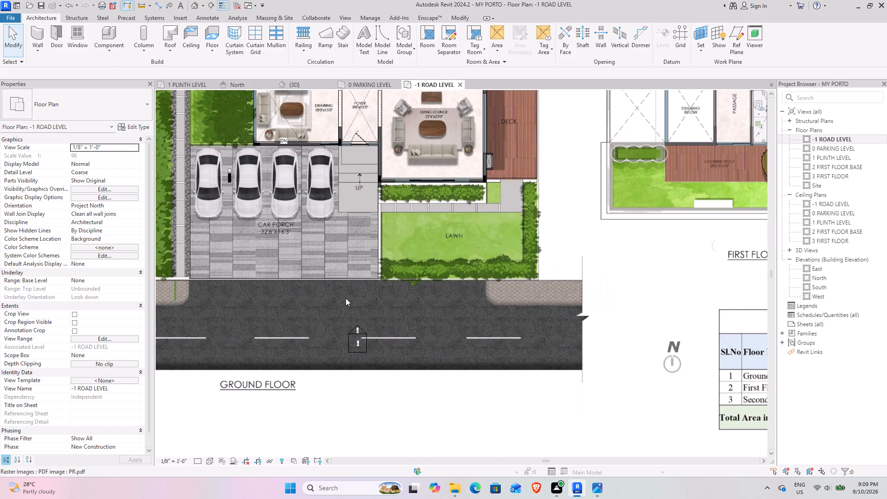
{"action": "middle_click_drag", "start_coordinate": [343, 297], "coordinate": [404, 286]}
{"action": "scroll", "coordinate": [404, 286], "scroll_direction": "down", "scroll_amount": 5}
{"action": "middle_click_drag", "start_coordinate": [409, 283], "coordinate": [485, 283]}
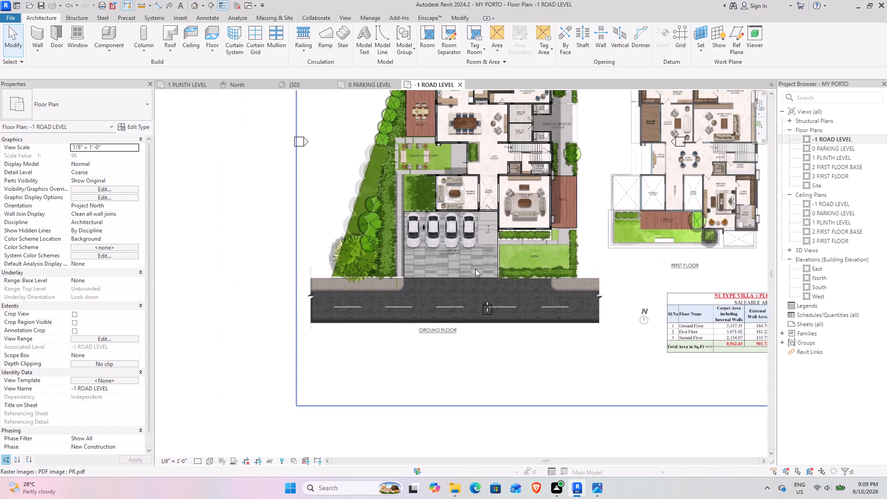
{"action": "scroll", "coordinate": [471, 261], "scroll_direction": "up", "scroll_amount": 4}
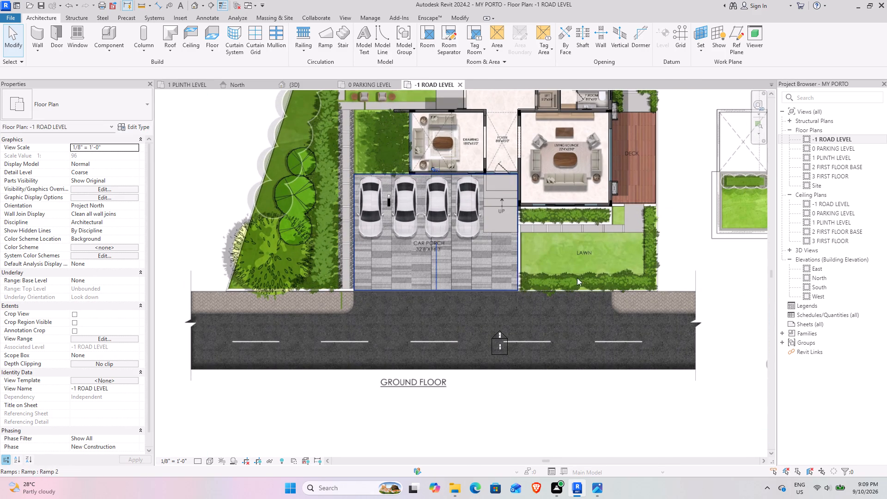
{"action": "scroll", "coordinate": [504, 199], "scroll_direction": "up", "scroll_amount": 4}
{"action": "scroll", "coordinate": [501, 237], "scroll_direction": "up", "scroll_amount": 4}
{"action": "middle_click_drag", "start_coordinate": [484, 236], "coordinate": [463, 287]}
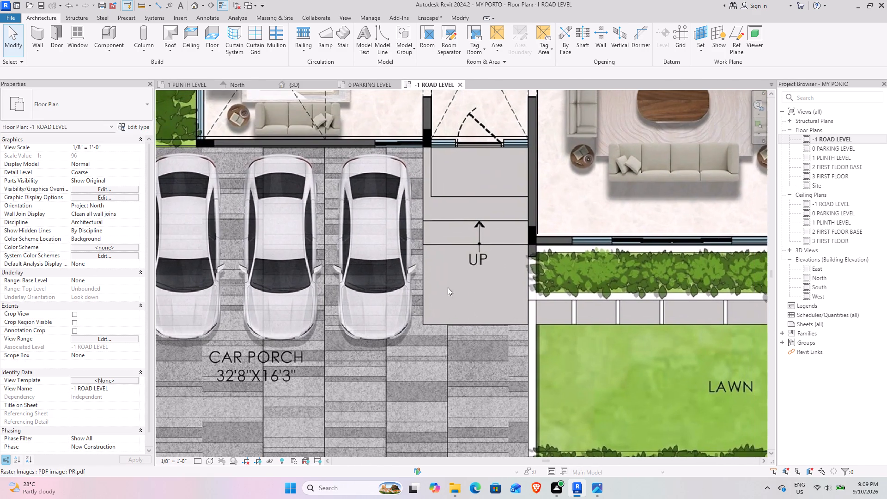
{"action": "scroll", "coordinate": [443, 320], "scroll_direction": "down", "scroll_amount": 2}
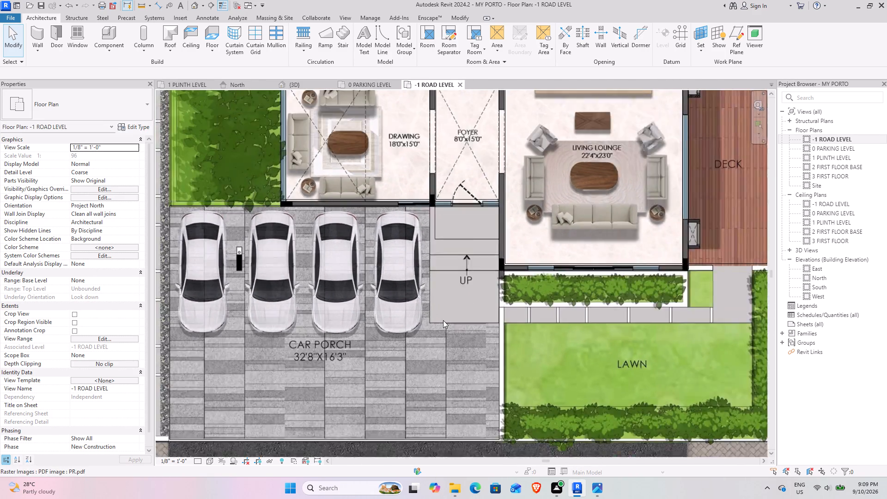
{"action": "scroll", "coordinate": [443, 320], "scroll_direction": "down", "scroll_amount": 3}
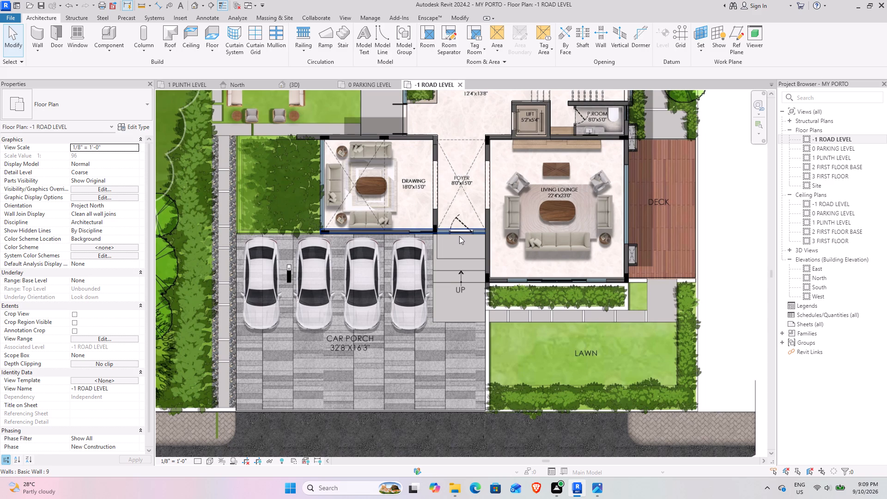
{"action": "middle_click_drag", "start_coordinate": [514, 329], "coordinate": [467, 310]}
{"action": "scroll", "coordinate": [466, 297], "scroll_direction": "up", "scroll_amount": 3}
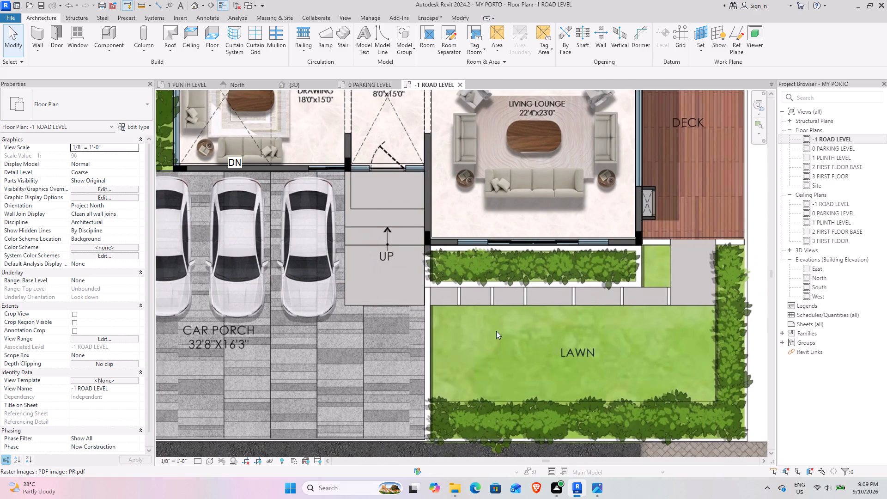
{"action": "middle_click_drag", "start_coordinate": [491, 328], "coordinate": [429, 306]}
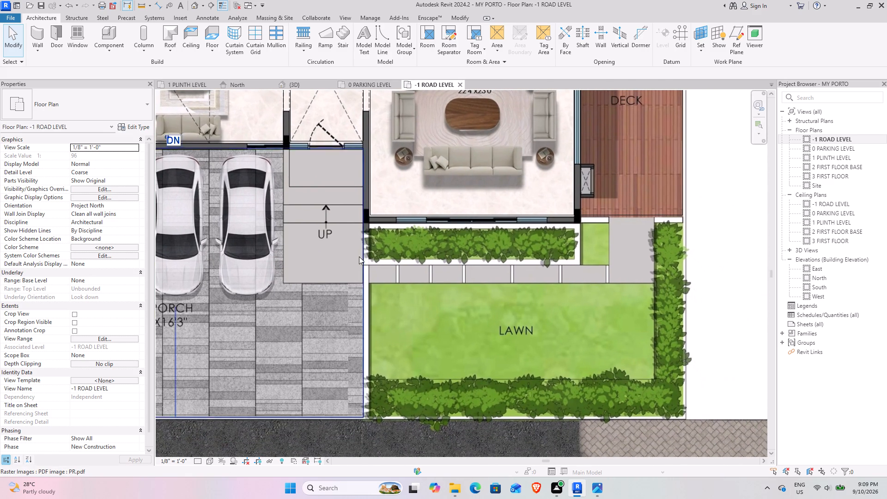
Start an in-place model in the Generic Models category with its default name.
{"action": "middle_click_drag", "start_coordinate": [308, 208], "coordinate": [336, 209]}
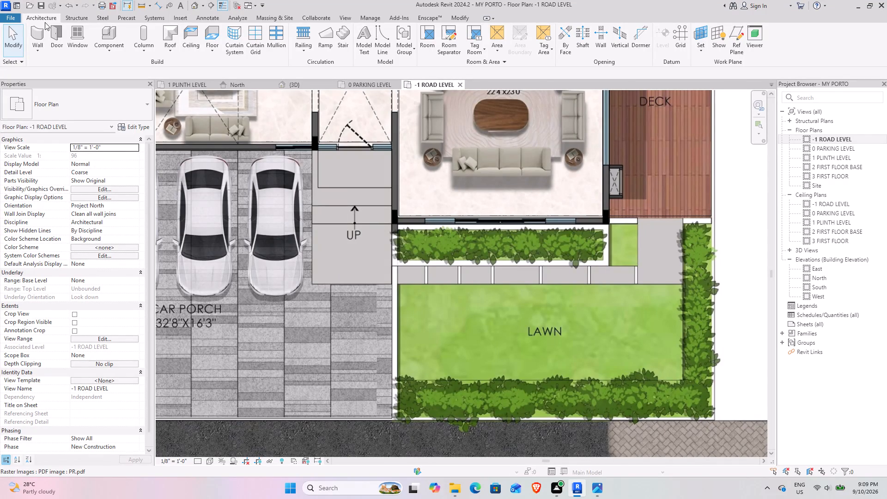
{"action": "left_click", "coordinate": [112, 50]}
{"action": "left_click", "coordinate": [132, 90]}
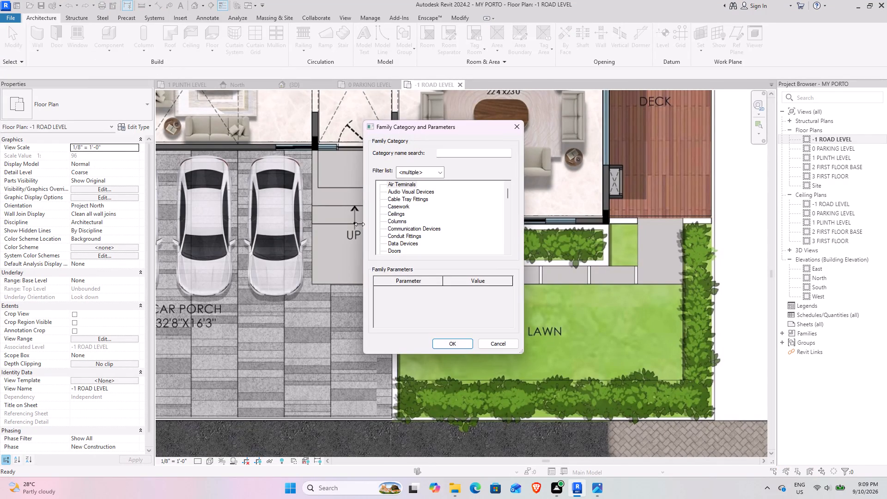
{"action": "left_click", "coordinate": [402, 221]}
{"action": "key", "text": "g"}
{"action": "left_click", "coordinate": [446, 347]}
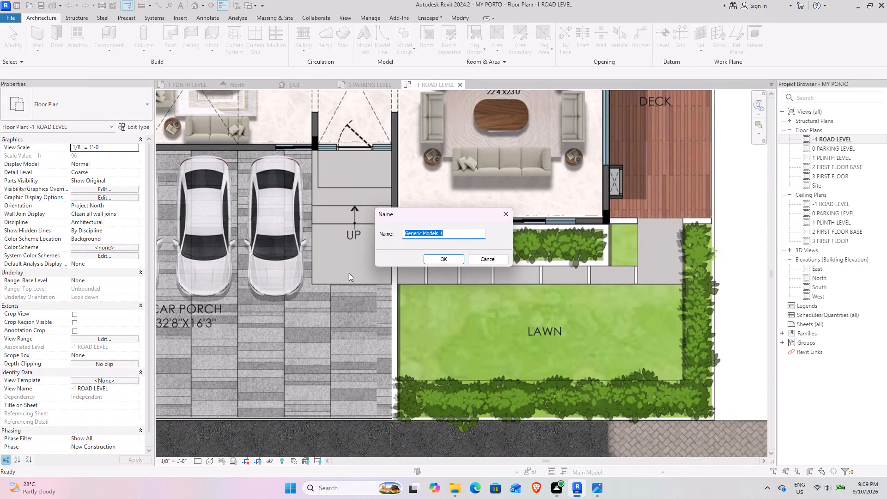
{"action": "left_click", "coordinate": [439, 259]}
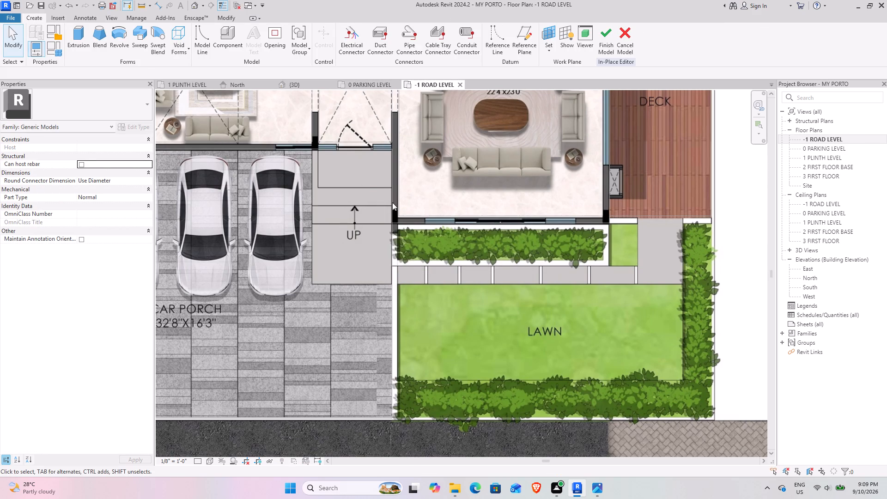
Sketch a rectangular extrusion profile about 8' 8" wide over the lowest UP entrance landing, from its car porch corner to the first step line.
{"action": "middle_click_drag", "start_coordinate": [369, 190], "coordinate": [431, 260]}
{"action": "left_click", "coordinate": [74, 36]}
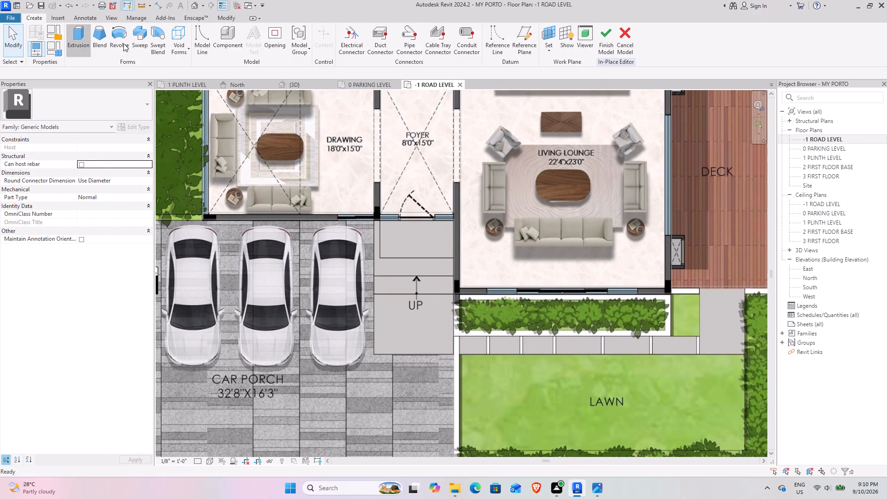
{"action": "left_click", "coordinate": [433, 50]}
{"action": "left_click", "coordinate": [437, 83]}
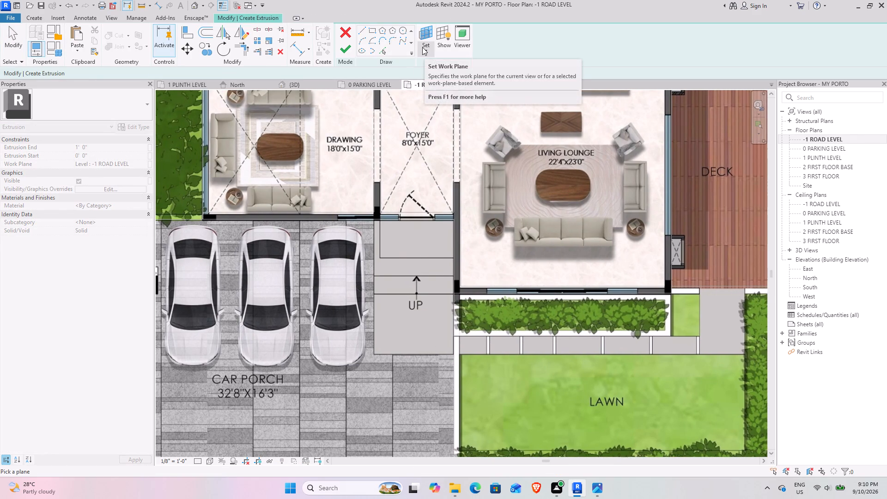
{"action": "left_click", "coordinate": [365, 29]}
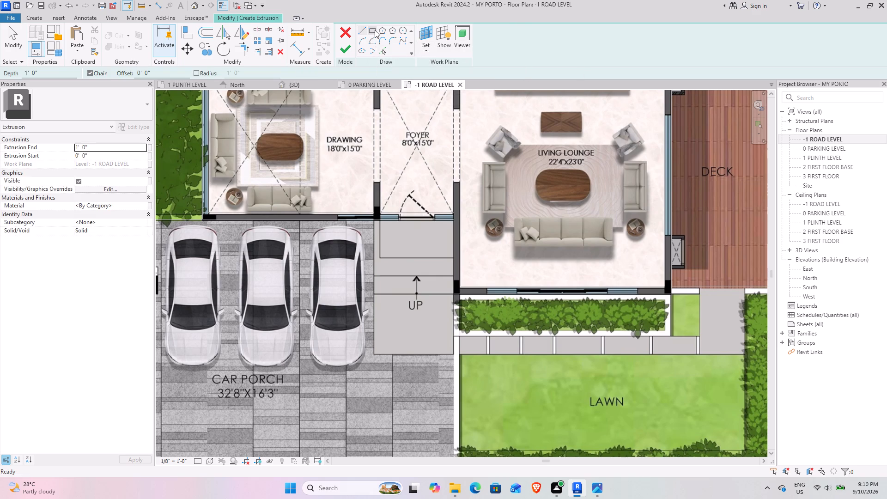
{"action": "left_click", "coordinate": [375, 30]}
{"action": "scroll", "coordinate": [388, 224], "scroll_direction": "up", "scroll_amount": 4}
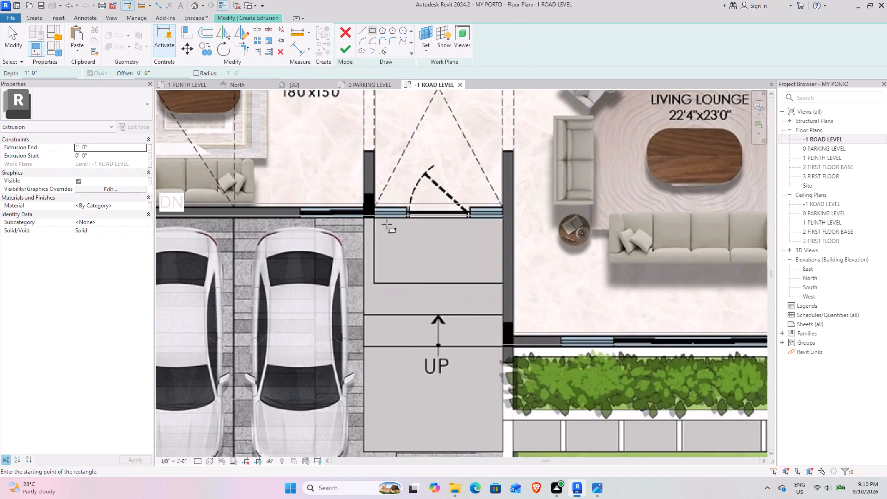
{"action": "scroll", "coordinate": [377, 225], "scroll_direction": "up", "scroll_amount": 4}
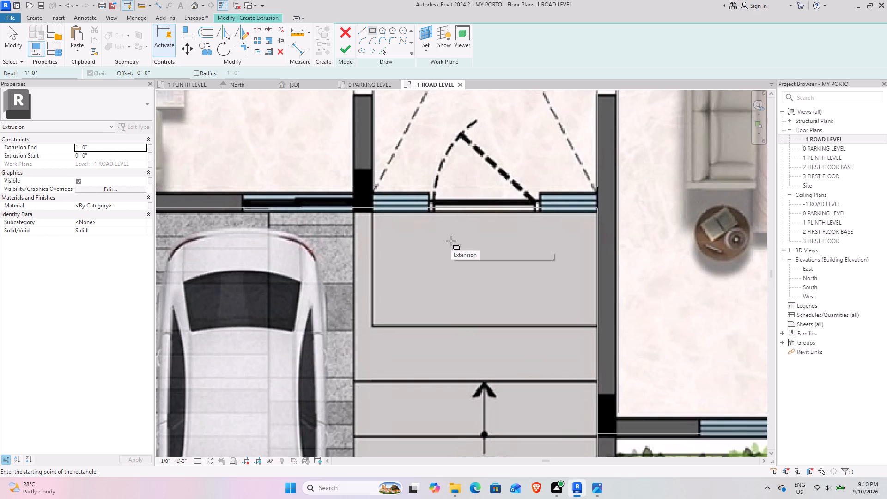
{"action": "scroll", "coordinate": [430, 282], "scroll_direction": "down", "scroll_amount": 5}
{"action": "middle_click_drag", "start_coordinate": [421, 286], "coordinate": [383, 213]}
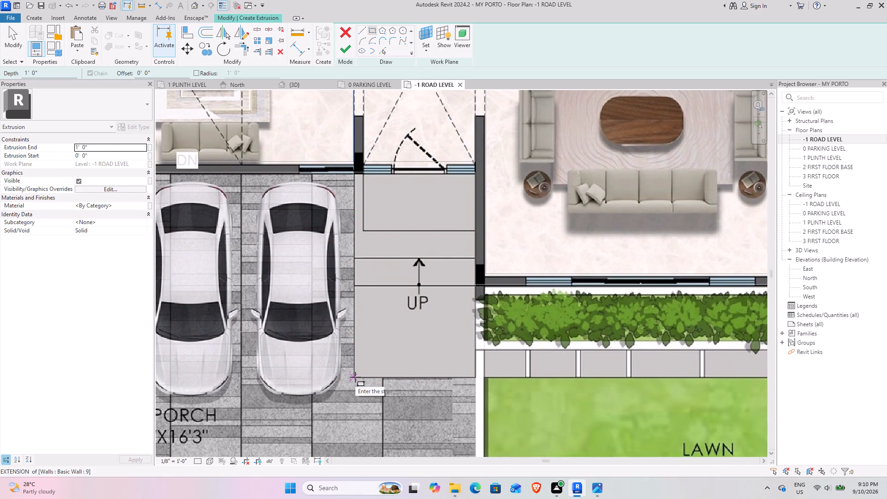
{"action": "left_click", "coordinate": [355, 377]}
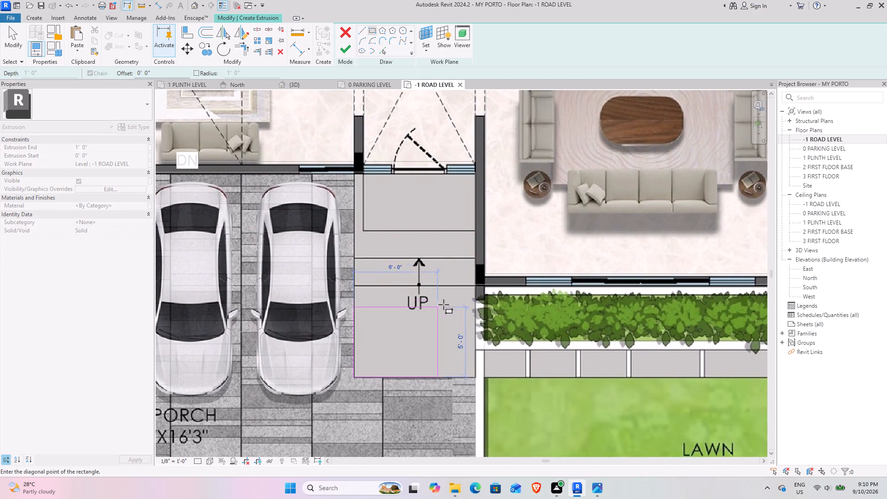
{"action": "left_click", "coordinate": [472, 286]}
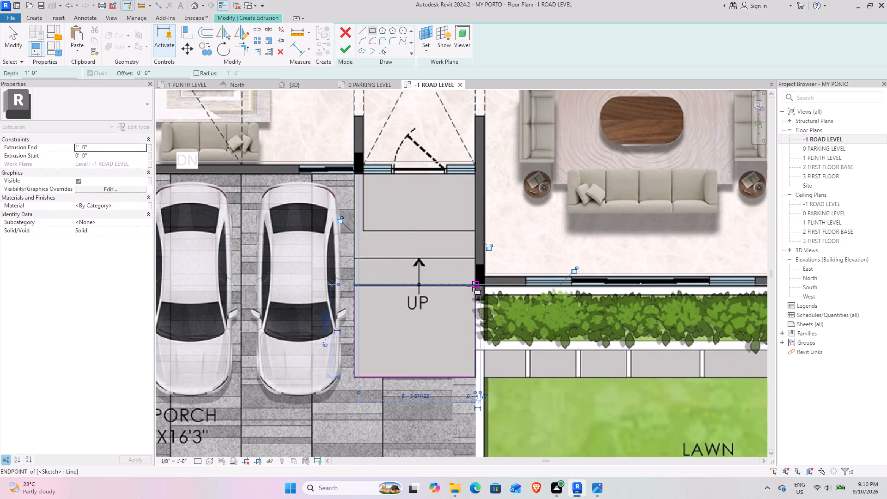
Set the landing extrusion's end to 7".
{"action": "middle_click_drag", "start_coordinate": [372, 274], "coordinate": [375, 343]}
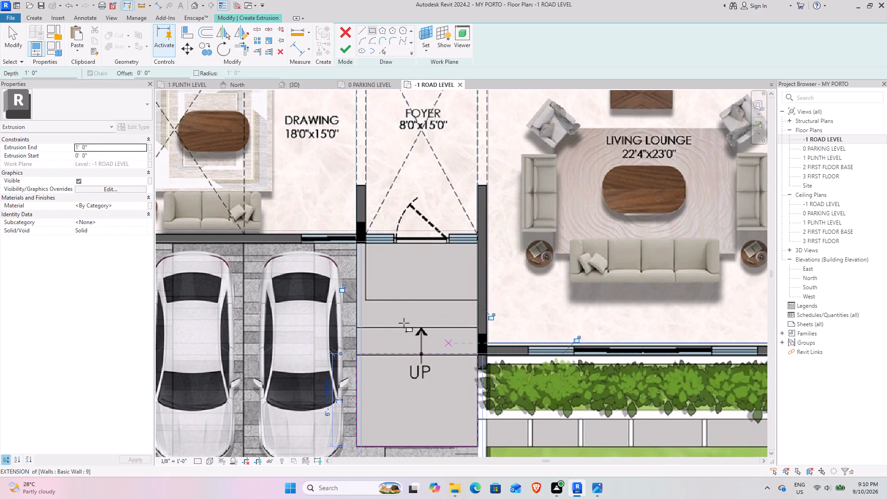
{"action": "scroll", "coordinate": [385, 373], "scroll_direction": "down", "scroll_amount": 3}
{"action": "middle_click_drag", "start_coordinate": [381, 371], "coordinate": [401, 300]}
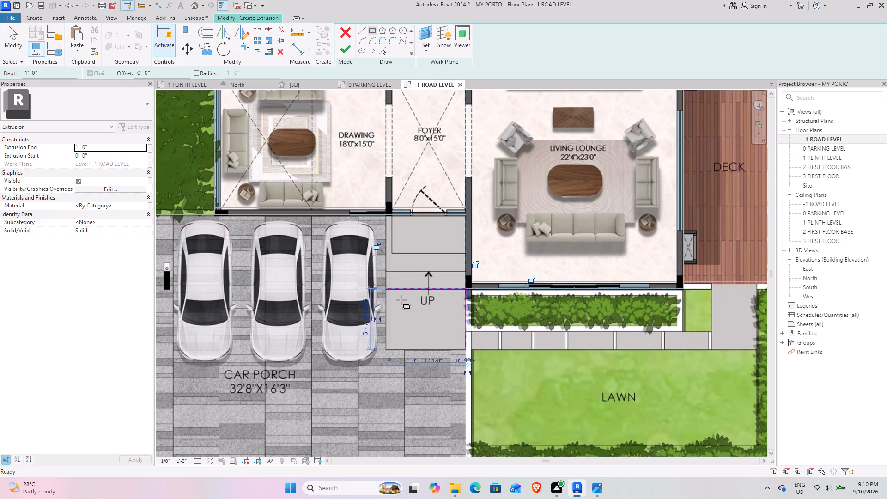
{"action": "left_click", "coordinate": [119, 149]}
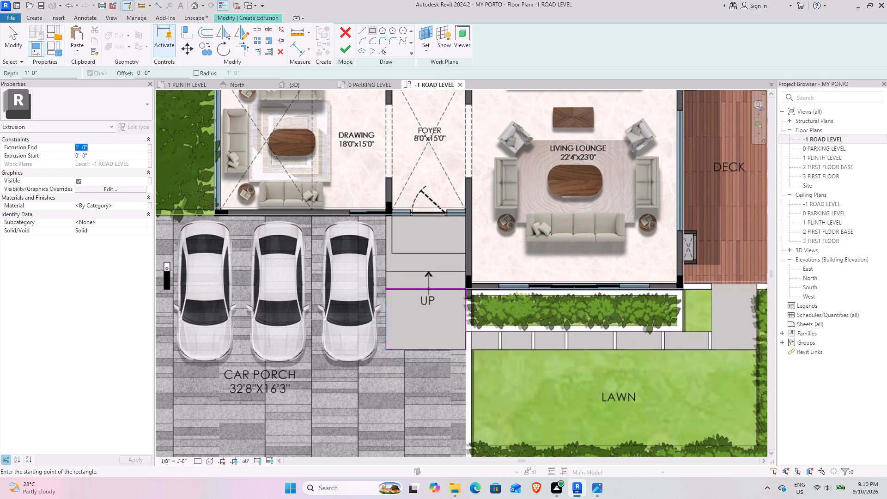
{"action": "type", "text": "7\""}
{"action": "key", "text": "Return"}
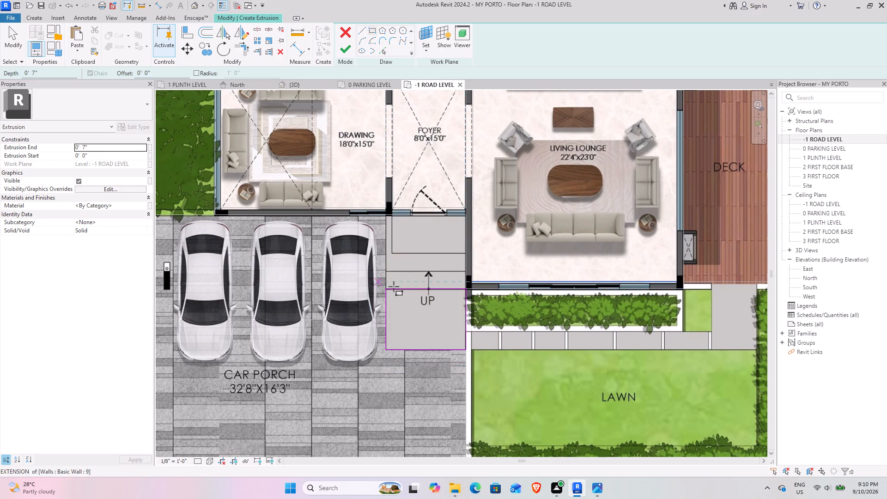
Nudge the profile's building-side edge onto the first step line and finish the extrusion sketch.
{"action": "scroll", "coordinate": [419, 275], "scroll_direction": "up", "scroll_amount": 7}
{"action": "scroll", "coordinate": [351, 280], "scroll_direction": "down", "scroll_amount": 3}
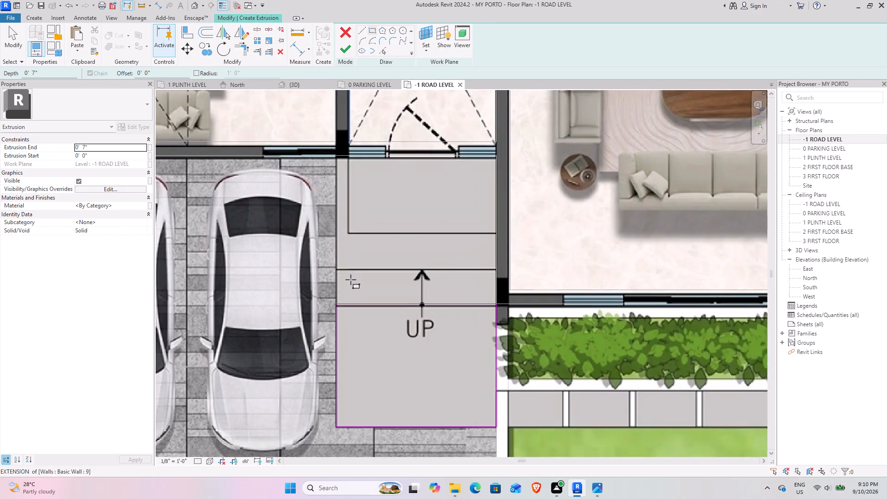
{"action": "key", "text": "Escape"}
{"action": "key", "text": "Escape"}
{"action": "left_click", "coordinate": [388, 304]}
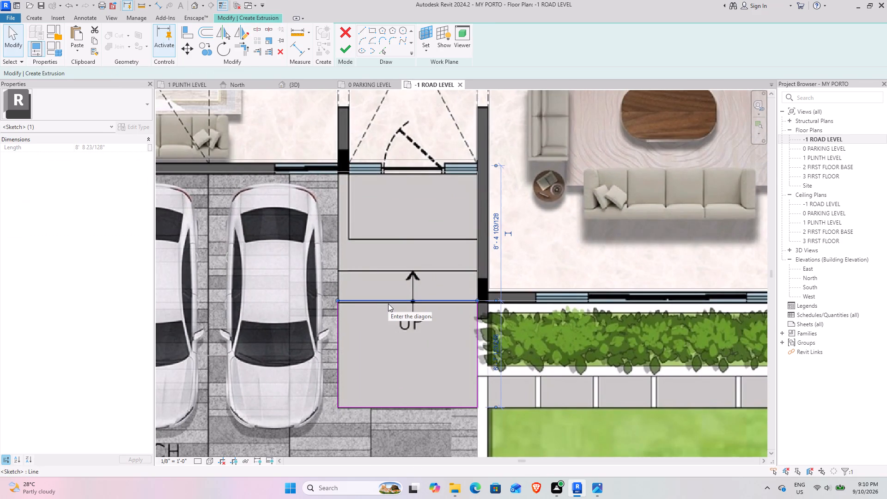
{"action": "key", "text": "Down"}
{"action": "key", "text": "Escape"}
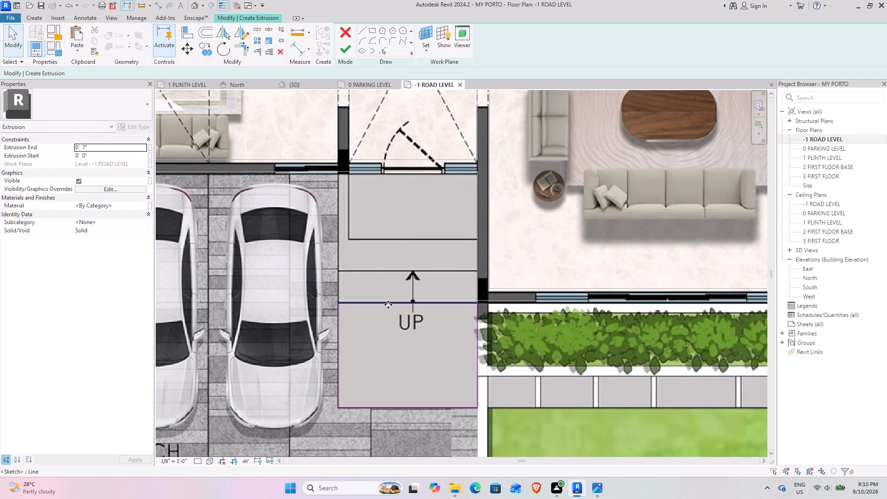
{"action": "scroll", "coordinate": [364, 268], "scroll_direction": "up", "scroll_amount": 3}
{"action": "scroll", "coordinate": [364, 268], "scroll_direction": "down", "scroll_amount": 4}
{"action": "middle_click_drag", "start_coordinate": [363, 268], "coordinate": [358, 280]}
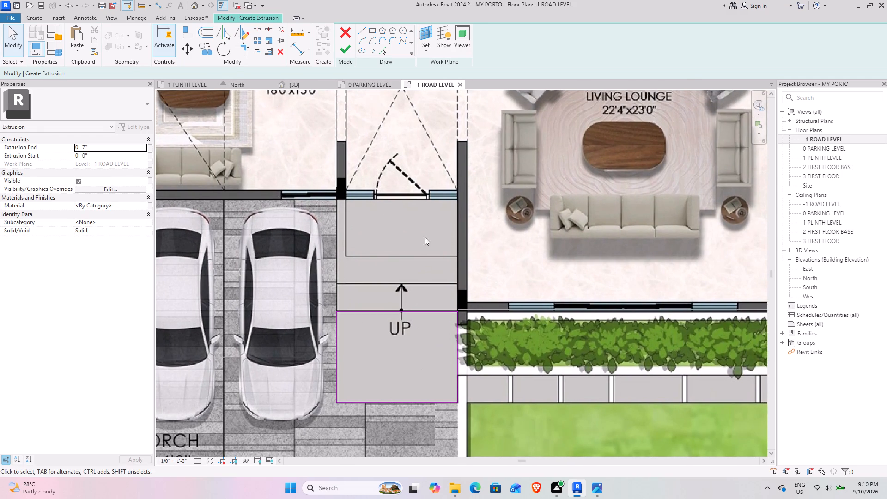
{"action": "left_click", "coordinate": [350, 49]}
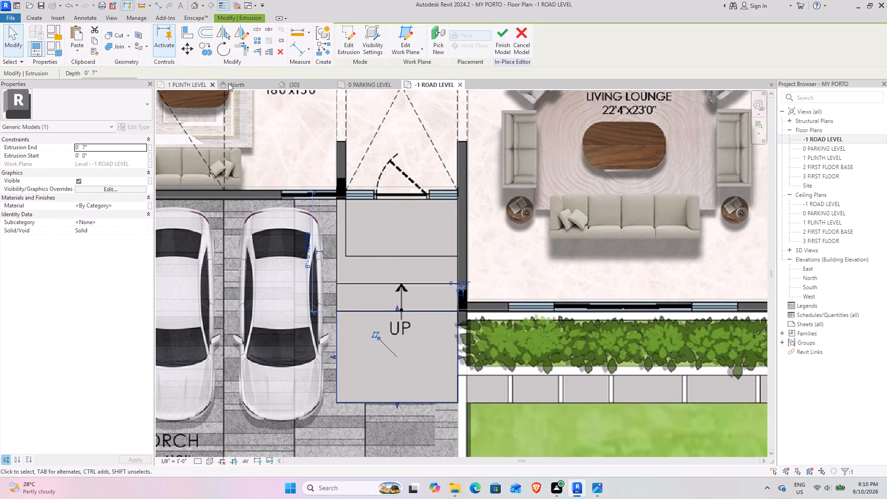
In the front 3D view, stretch the landing slab's top to about 1' 5 5/8" and its underside to about 0' 11 3/4".
{"action": "left_click", "coordinate": [295, 81]}
{"action": "scroll", "coordinate": [612, 301], "scroll_direction": "up", "scroll_amount": 4}
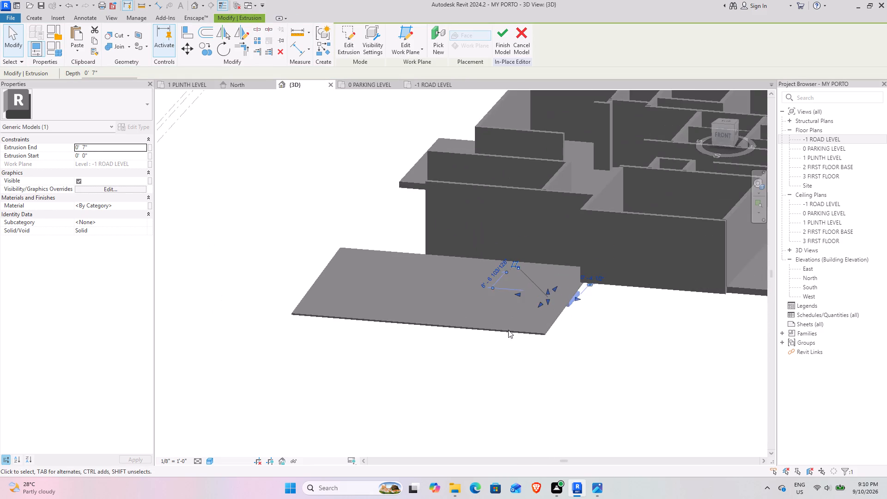
{"action": "middle_click_drag", "start_coordinate": [491, 335], "coordinate": [413, 270], "text": "shift"}
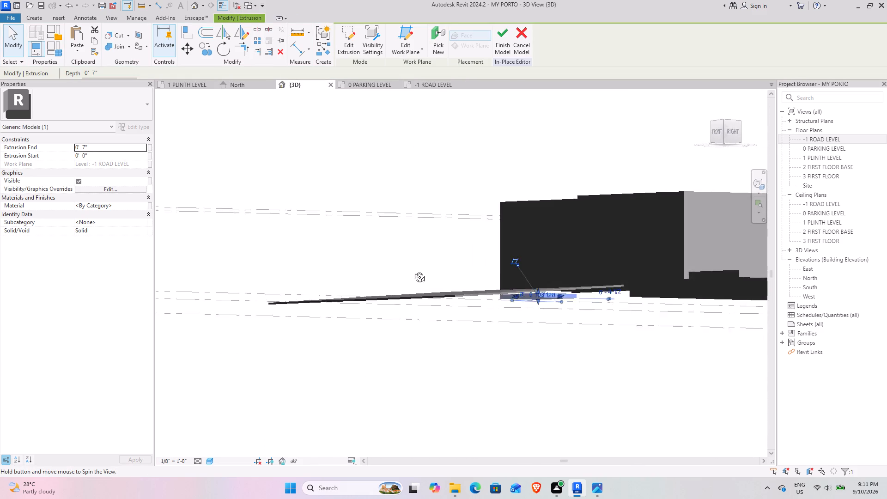
{"action": "middle_click_drag", "start_coordinate": [413, 270], "coordinate": [499, 284], "text": "shift"}
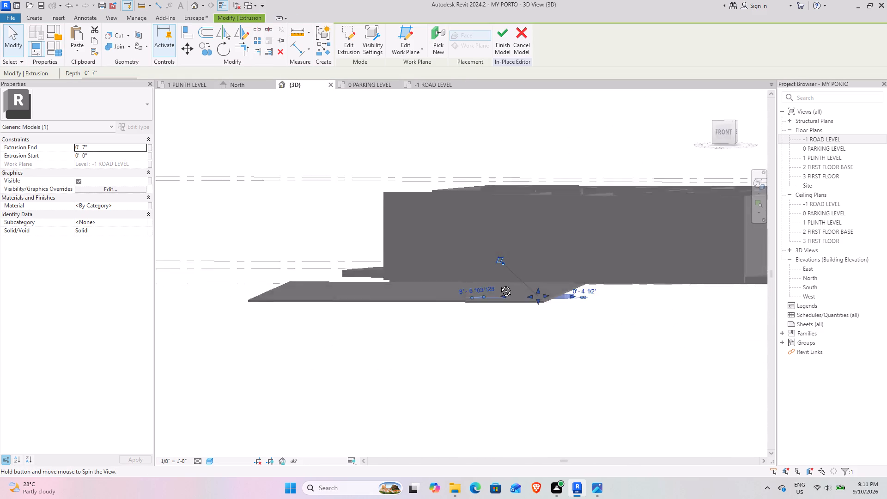
{"action": "middle_click_drag", "start_coordinate": [499, 284], "coordinate": [519, 304], "text": "shift"}
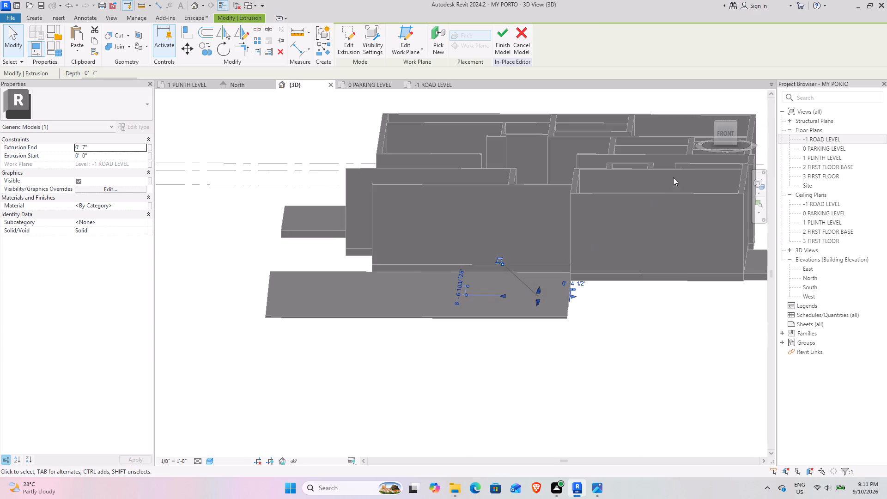
{"action": "left_click", "coordinate": [724, 132]}
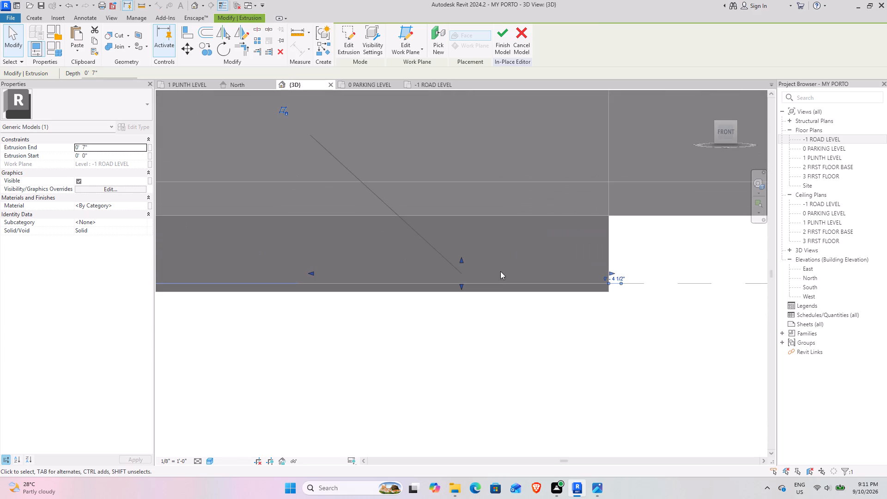
{"action": "scroll", "coordinate": [474, 242], "scroll_direction": "up", "scroll_amount": 3}
{"action": "left_click_drag", "start_coordinate": [453, 272], "coordinate": [456, 243]}
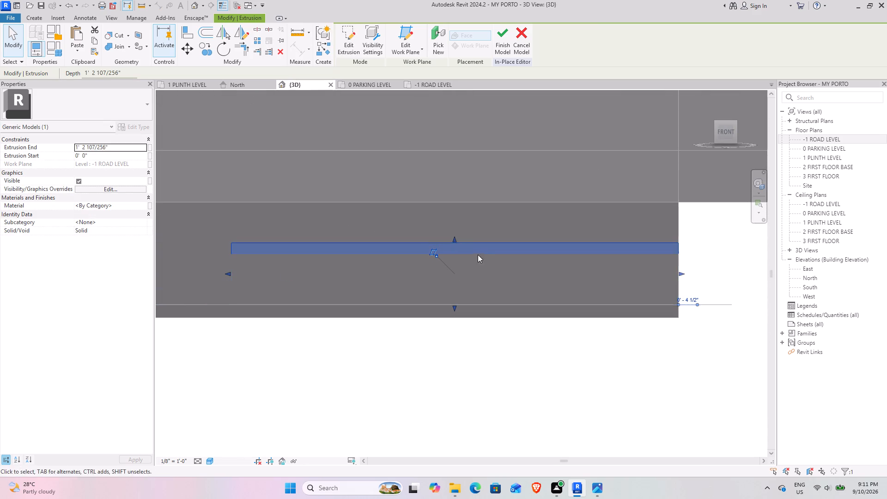
{"action": "left_click_drag", "start_coordinate": [455, 237], "coordinate": [455, 229]}
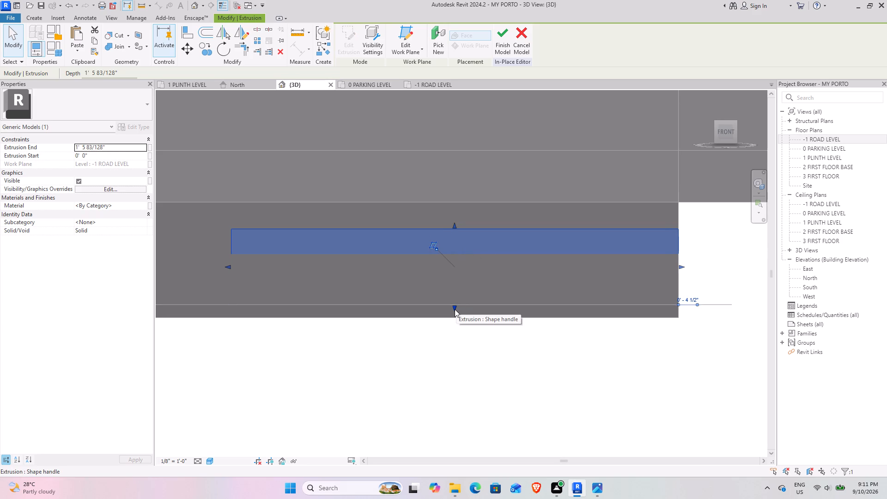
{"action": "left_click_drag", "start_coordinate": [453, 306], "coordinate": [454, 256]}
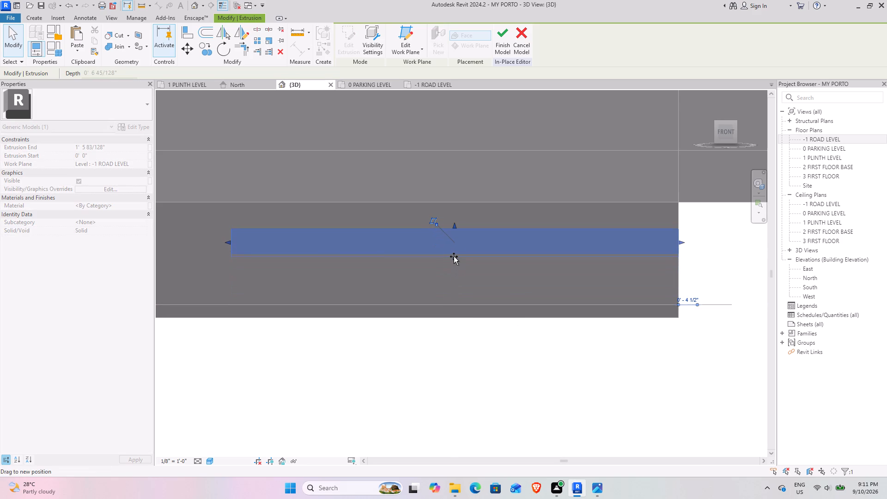
{"action": "left_click_drag", "start_coordinate": [454, 256], "coordinate": [454, 255]}
Examine how the lowest landing slab sits on the car porch ramp from several 3D angles.
{"action": "scroll", "coordinate": [559, 279], "scroll_direction": "down", "scroll_amount": 5}
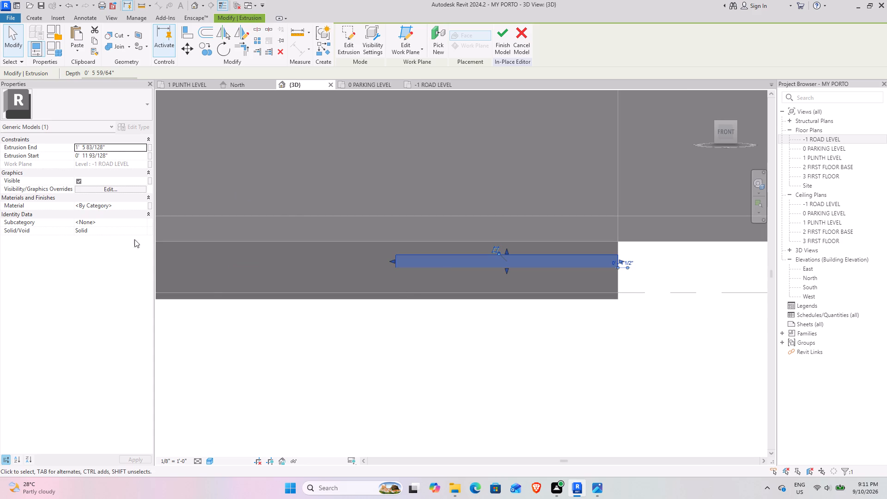
{"action": "scroll", "coordinate": [544, 307], "scroll_direction": "down", "scroll_amount": 4}
{"action": "middle_click_drag", "start_coordinate": [473, 316], "coordinate": [494, 380], "text": "shift"}
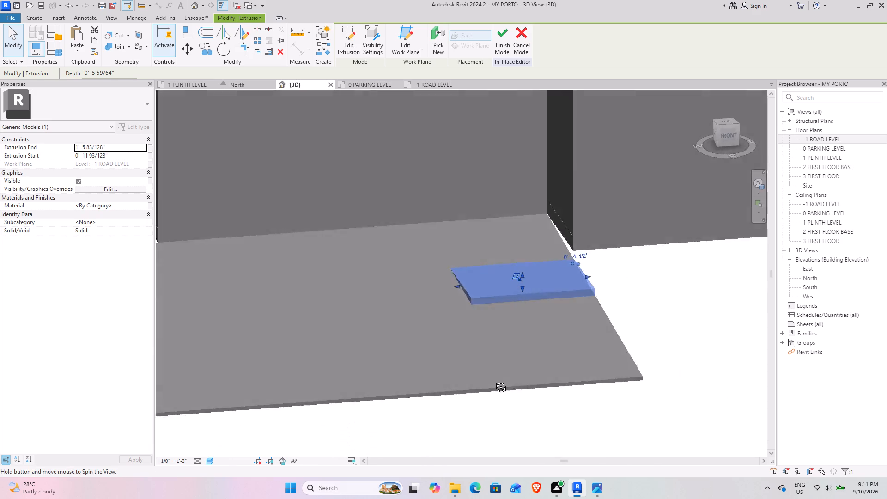
{"action": "middle_click_drag", "start_coordinate": [494, 380], "coordinate": [444, 357], "text": "shift"}
{"action": "scroll", "coordinate": [556, 251], "scroll_direction": "up", "scroll_amount": 4}
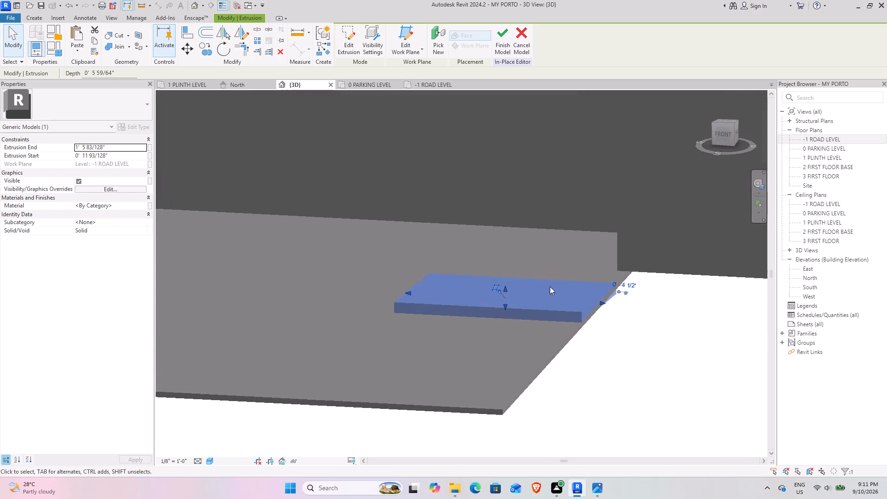
{"action": "middle_click_drag", "start_coordinate": [475, 343], "coordinate": [496, 313], "text": "shift"}
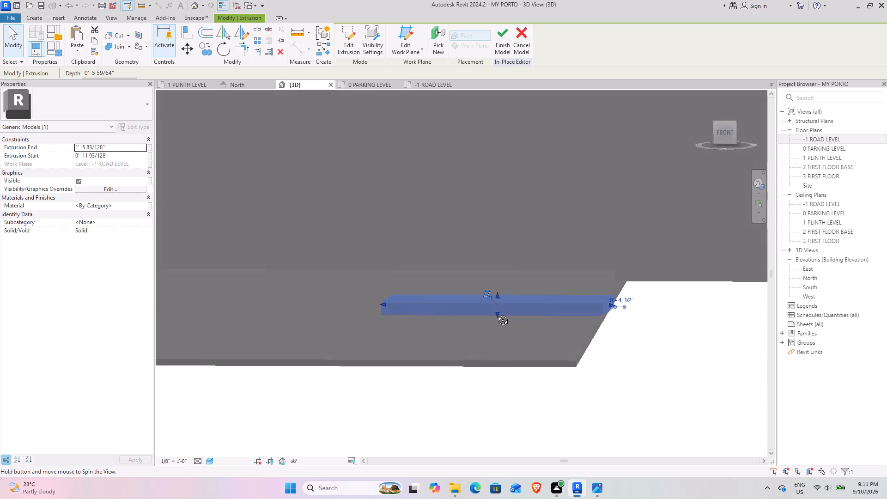
{"action": "middle_click_drag", "start_coordinate": [496, 313], "coordinate": [495, 315], "text": "shift"}
{"action": "scroll", "coordinate": [517, 281], "scroll_direction": "up", "scroll_amount": 3}
{"action": "middle_click_drag", "start_coordinate": [516, 279], "coordinate": [549, 287], "text": "shift"}
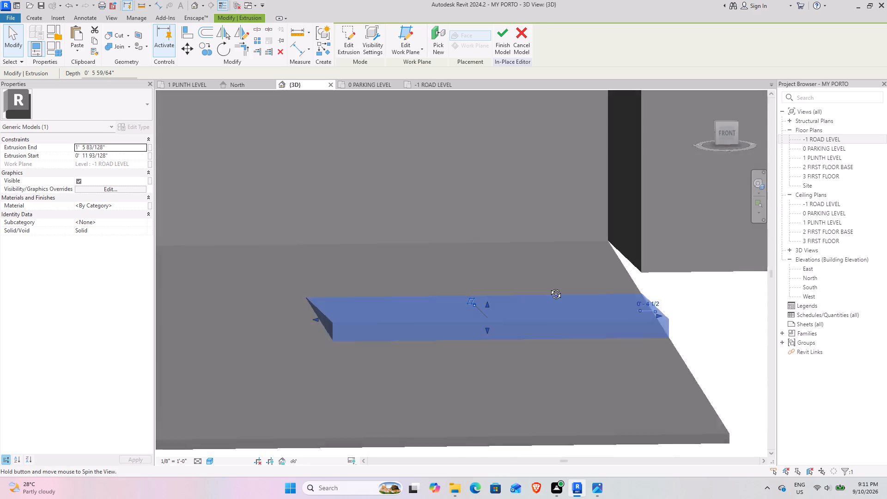
{"action": "middle_click_drag", "start_coordinate": [549, 287], "coordinate": [528, 270], "text": "shift"}
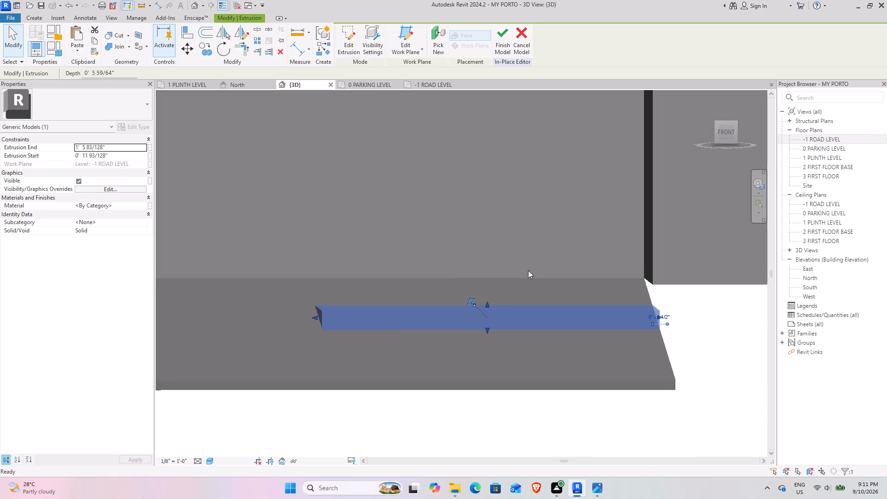
{"action": "scroll", "coordinate": [454, 278], "scroll_direction": "up", "scroll_amount": 4}
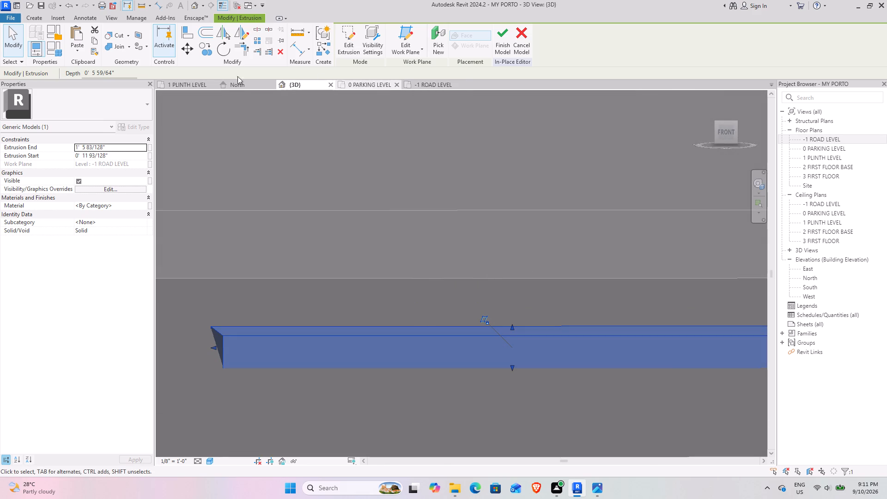
Set the 0 PARKING LEVEL floor plan's visual style to Wireframe.
{"action": "left_click", "coordinate": [440, 87]}
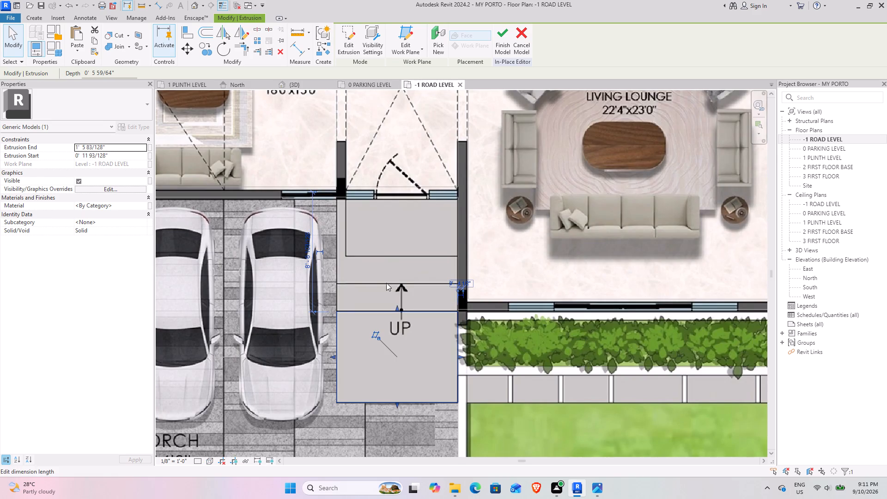
{"action": "middle_click_drag", "start_coordinate": [396, 271], "coordinate": [394, 254]}
{"action": "scroll", "coordinate": [389, 248], "scroll_direction": "up", "scroll_amount": 3}
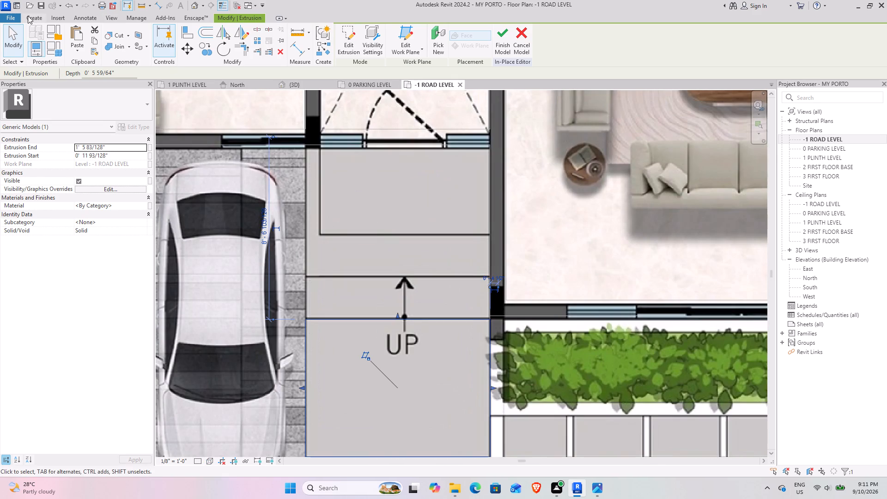
{"action": "left_click", "coordinate": [28, 16]}
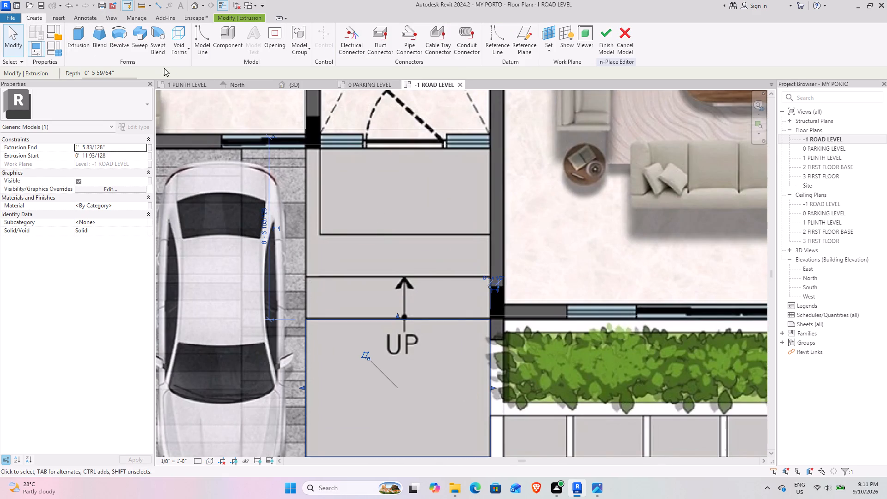
{"action": "left_click", "coordinate": [196, 84]}
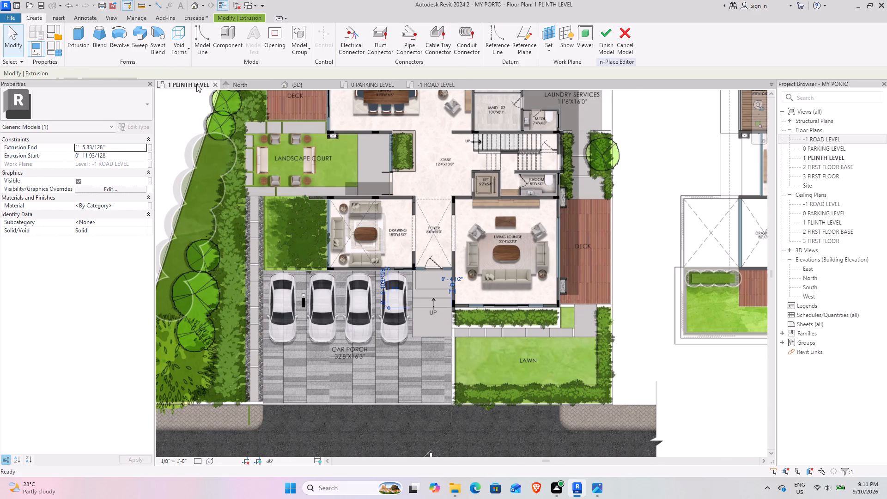
{"action": "left_click", "coordinate": [374, 81]}
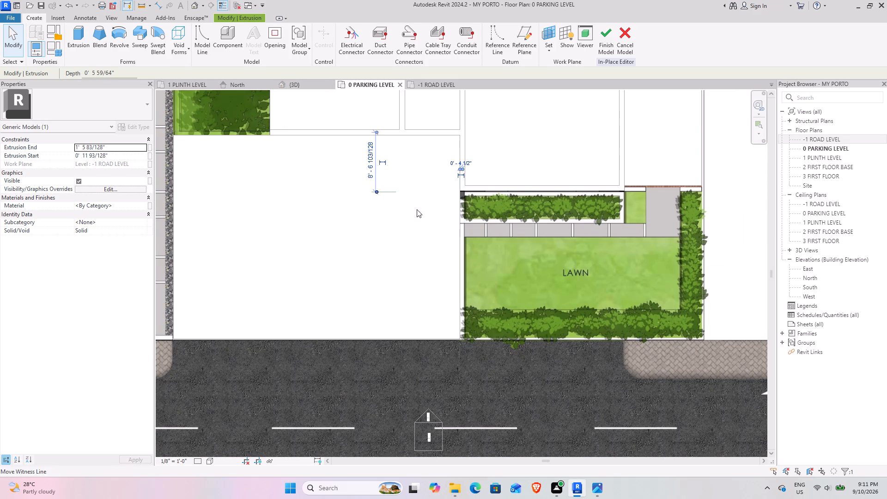
{"action": "scroll", "coordinate": [473, 257], "scroll_direction": "down", "scroll_amount": 4}
{"action": "left_click", "coordinate": [211, 459]}
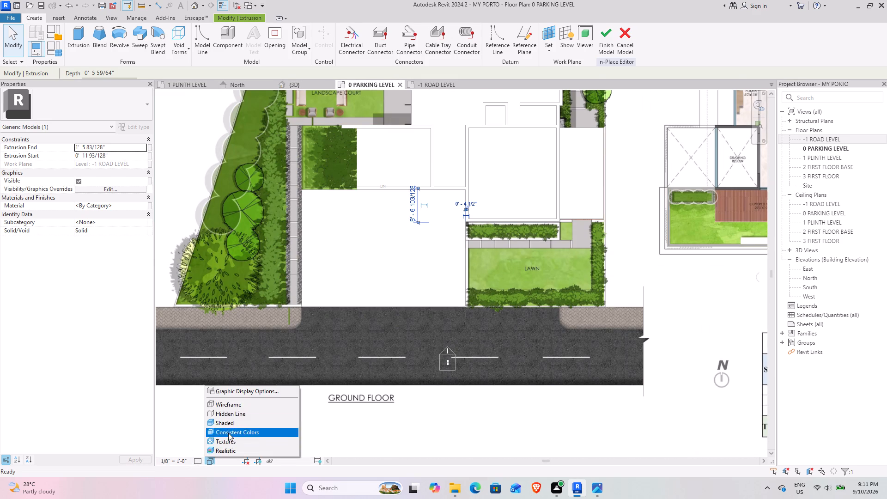
{"action": "left_click", "coordinate": [235, 406]}
{"action": "scroll", "coordinate": [479, 203], "scroll_direction": "up", "scroll_amount": 7}
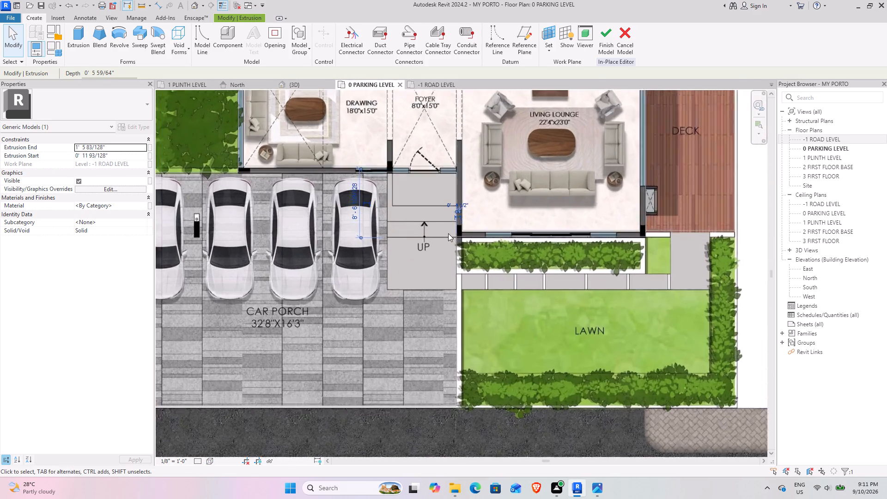
{"action": "scroll", "coordinate": [448, 233], "scroll_direction": "up", "scroll_amount": 1}
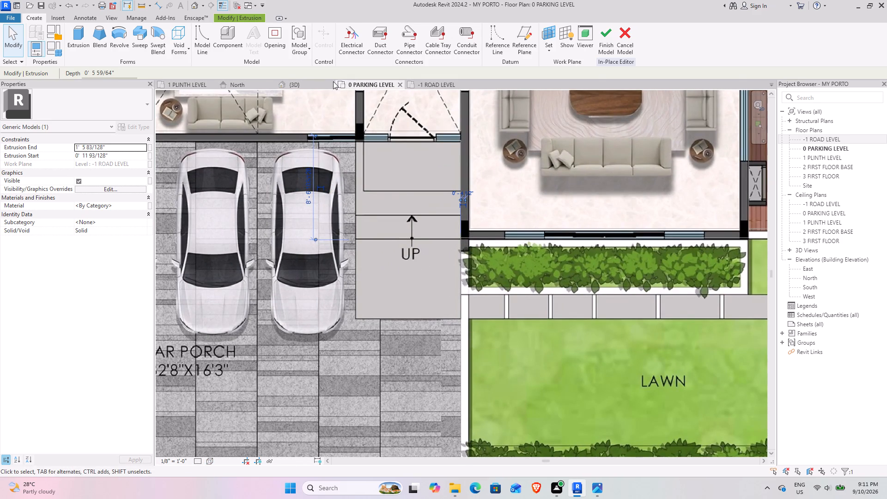
On the -1 ROAD LEVEL plan, sketch a rectangular extrusion profile about 8' 8" wide between the first and second UP step lines.
{"action": "left_click", "coordinate": [443, 83]}
{"action": "scroll", "coordinate": [390, 336], "scroll_direction": "down", "scroll_amount": 3}
{"action": "middle_click_drag", "start_coordinate": [378, 325], "coordinate": [387, 294]}
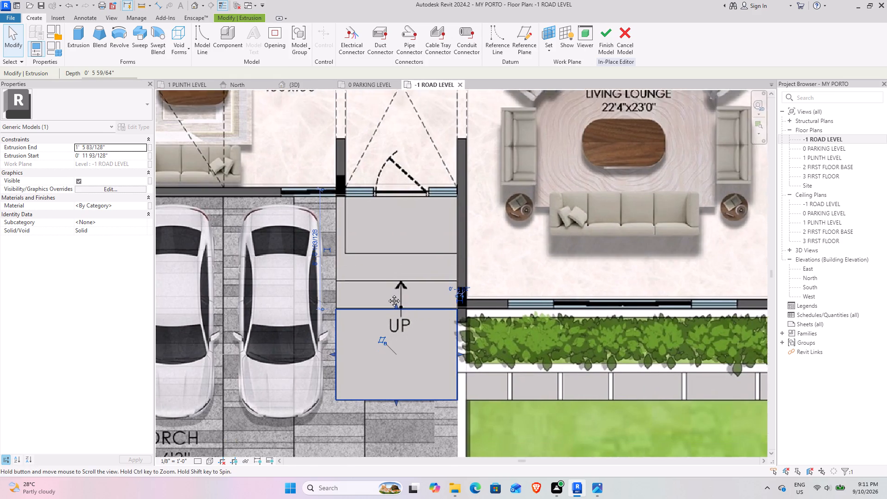
{"action": "middle_click_drag", "start_coordinate": [387, 294], "coordinate": [389, 290]}
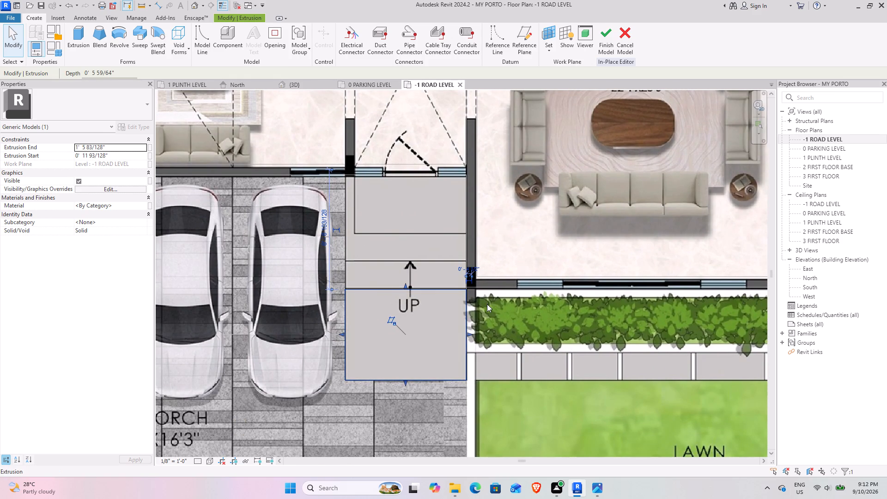
{"action": "scroll", "coordinate": [379, 270], "scroll_direction": "up", "scroll_amount": 4}
{"action": "middle_click_drag", "start_coordinate": [365, 295], "coordinate": [364, 245]}
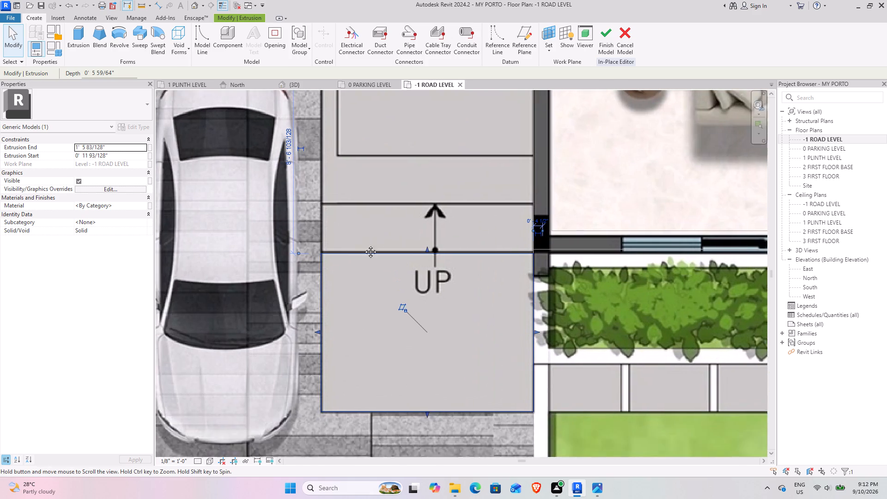
{"action": "middle_click_drag", "start_coordinate": [364, 245], "coordinate": [312, 282]}
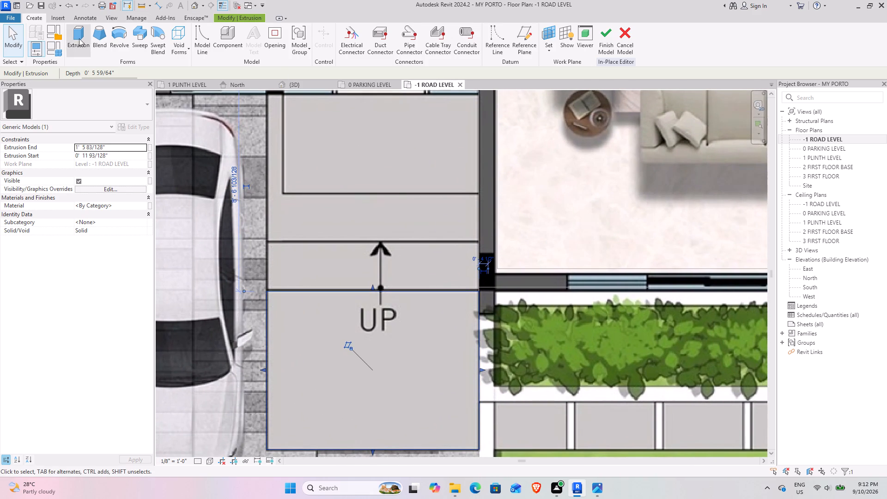
{"action": "left_click", "coordinate": [75, 37]}
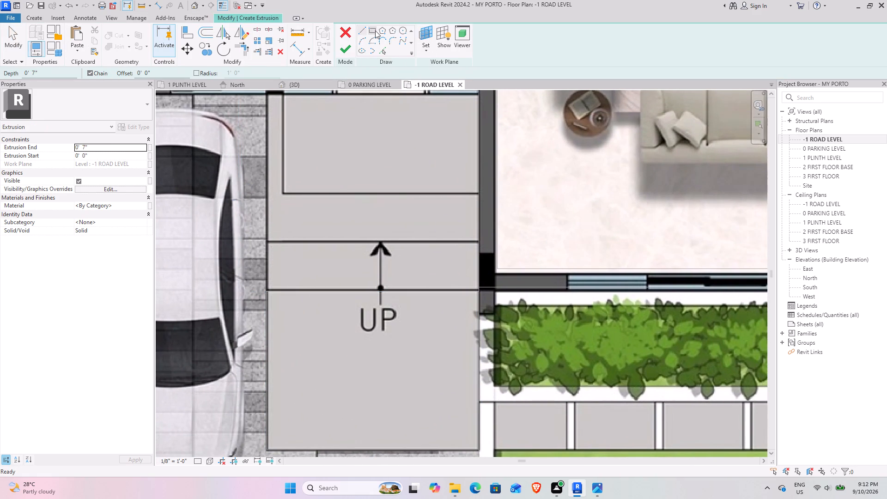
{"action": "left_click", "coordinate": [377, 30]}
{"action": "left_click", "coordinate": [267, 240]}
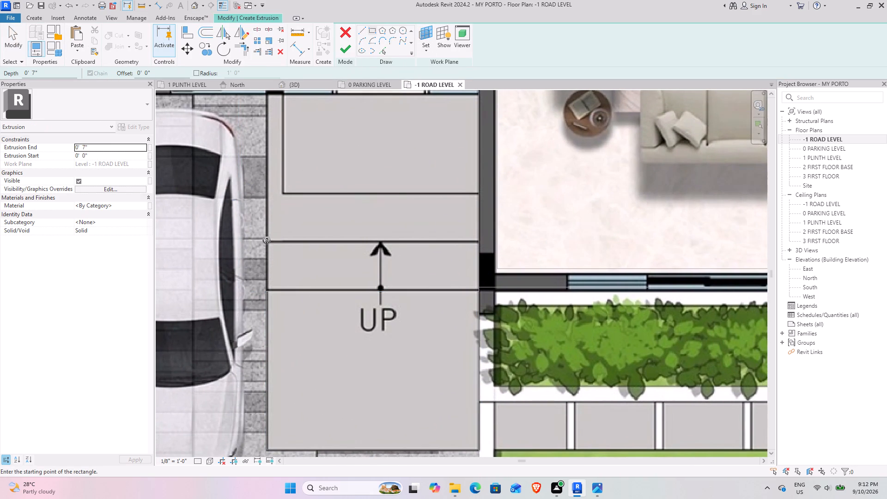
{"action": "left_click", "coordinate": [480, 291]}
Set the new step's extrusion end to 1' 9" and finish the extrusion sketch.
{"action": "scroll", "coordinate": [451, 246], "scroll_direction": "down", "scroll_amount": 4}
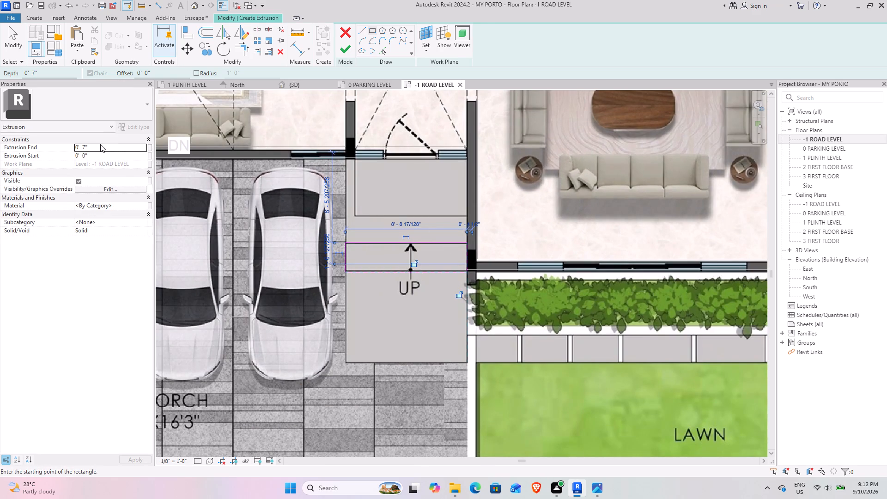
{"action": "left_click", "coordinate": [107, 146]}
{"action": "key", "text": "1"}
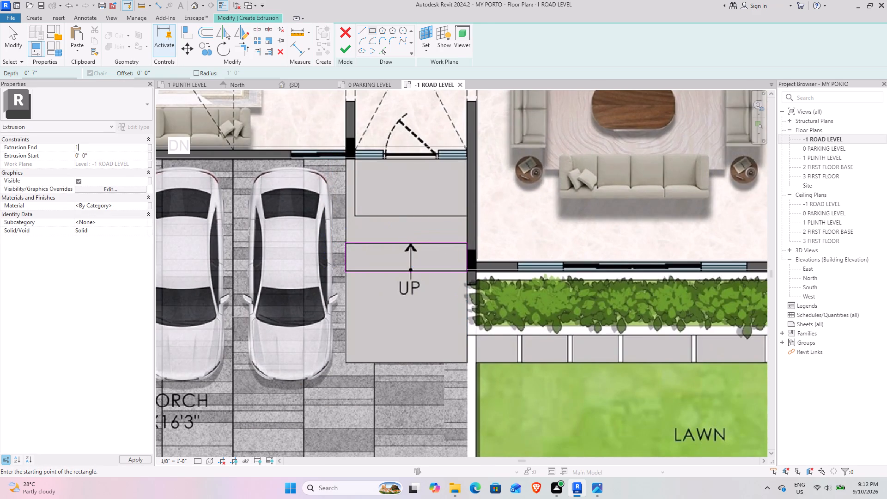
{"action": "type", "text": "'9"}
{"action": "key", "text": "Return"}
{"action": "left_click", "coordinate": [347, 49]}
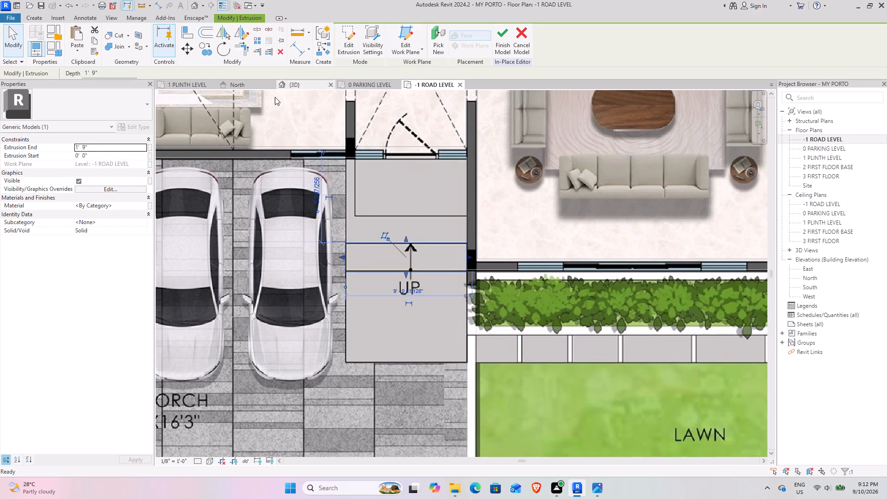
In the front 3D view, raise the new step's underside to about 0' 11 3/4", level with the landing slab's underside.
{"action": "left_click", "coordinate": [296, 86]}
{"action": "scroll", "coordinate": [378, 267], "scroll_direction": "down", "scroll_amount": 3}
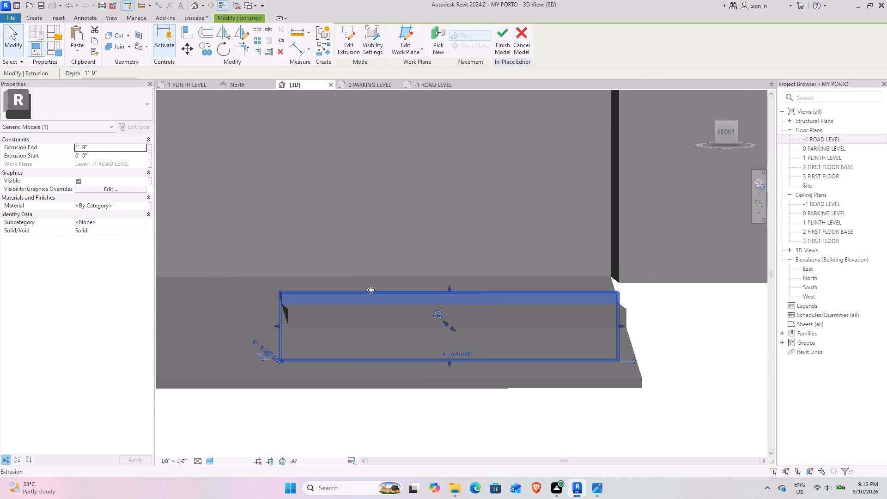
{"action": "scroll", "coordinate": [371, 290], "scroll_direction": "down", "scroll_amount": 3}
{"action": "middle_click", "coordinate": [369, 294], "text": "shift"}
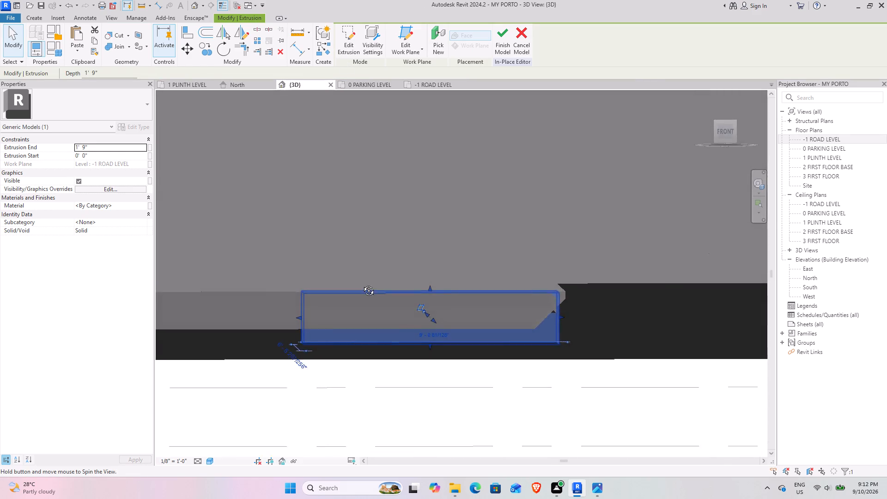
{"action": "left_click", "coordinate": [727, 130]}
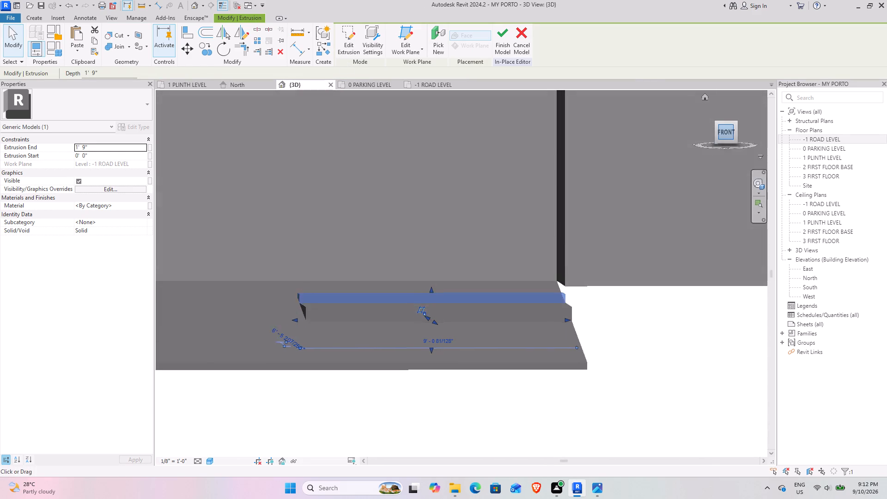
{"action": "left_click_drag", "start_coordinate": [460, 312], "coordinate": [461, 297]}
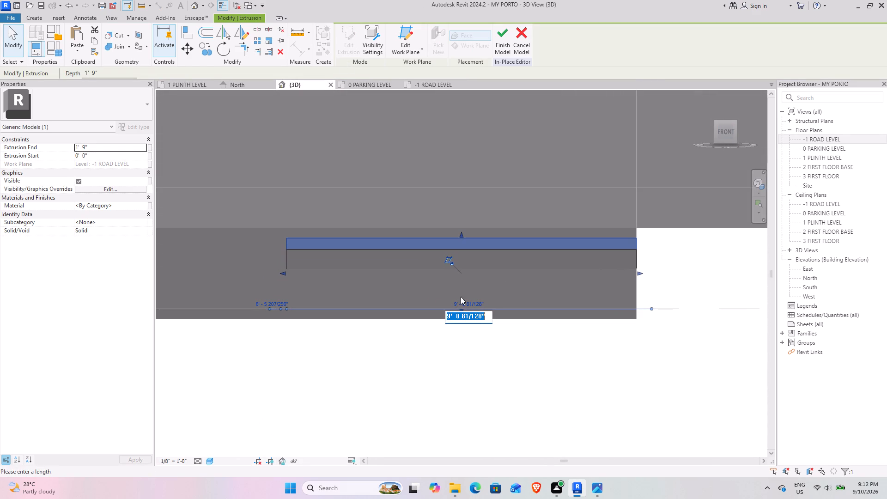
{"action": "left_click_drag", "start_coordinate": [461, 297], "coordinate": [462, 254]}
{"action": "left_click", "coordinate": [479, 362]}
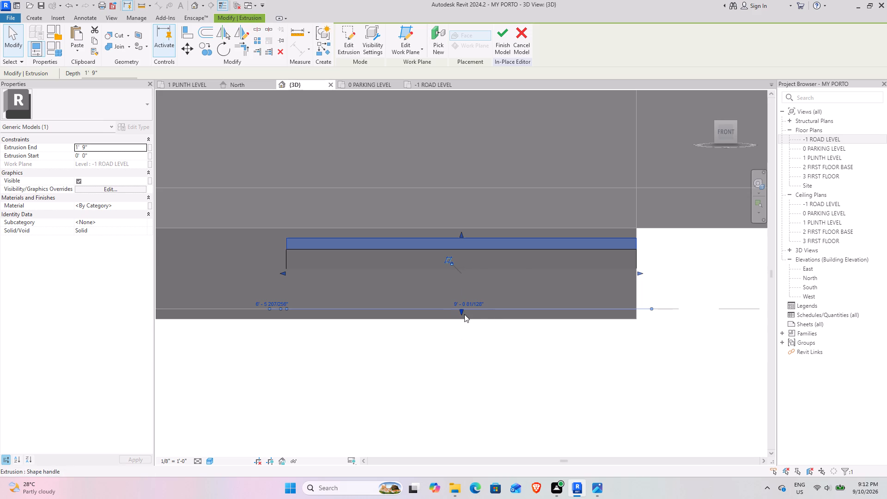
{"action": "left_click_drag", "start_coordinate": [461, 314], "coordinate": [461, 256]}
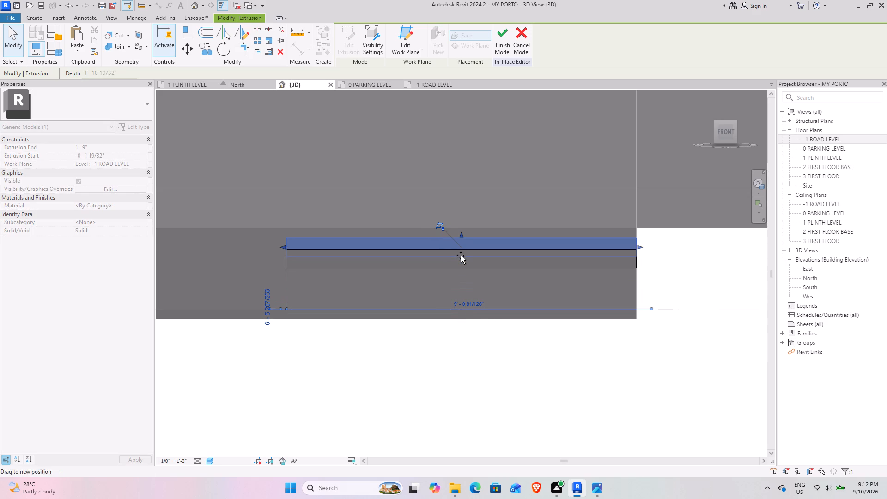
{"action": "left_click_drag", "start_coordinate": [461, 256], "coordinate": [462, 270]}
Set the new step's extrusion end to 1' 11".
{"action": "middle_click_drag", "start_coordinate": [427, 242], "coordinate": [402, 304]}
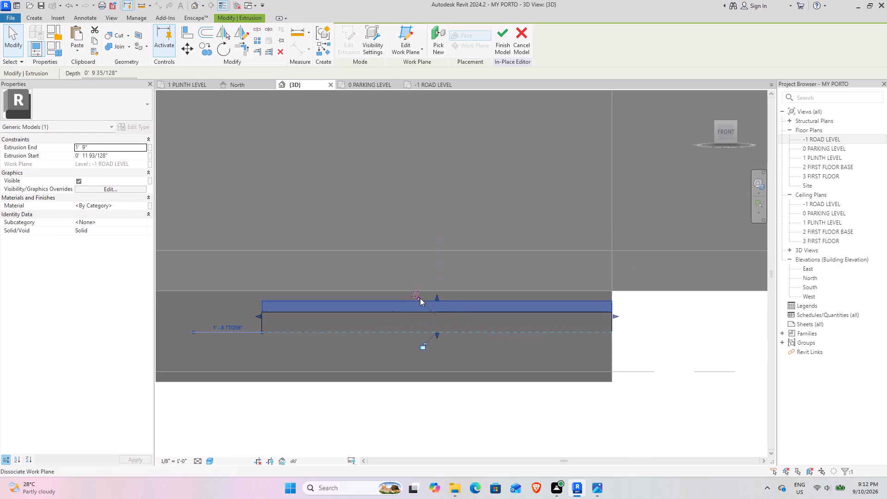
{"action": "scroll", "coordinate": [423, 290], "scroll_direction": "up", "scroll_amount": 3}
{"action": "middle_click_drag", "start_coordinate": [318, 335], "coordinate": [341, 298]}
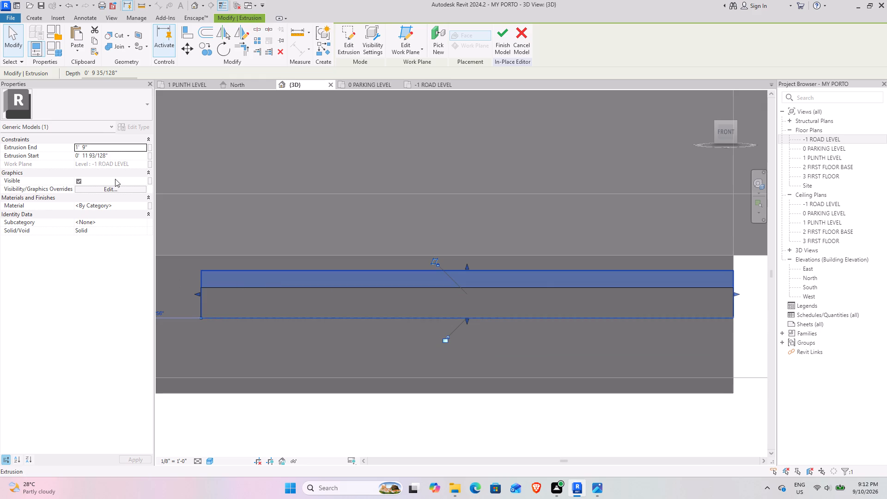
{"action": "left_click", "coordinate": [140, 148]}
{"action": "type", "text": "1'11"}
{"action": "key", "text": "Return"}
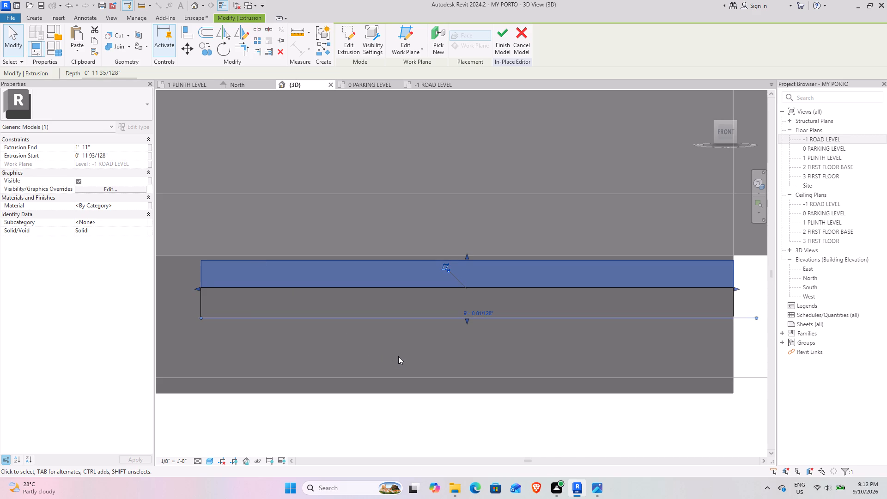
{"action": "left_click", "coordinate": [398, 356]}
Inspect the stacked step extrusions in 3D, checking how the raised step sits above the landing slab.
{"action": "left_click", "coordinate": [419, 286]}
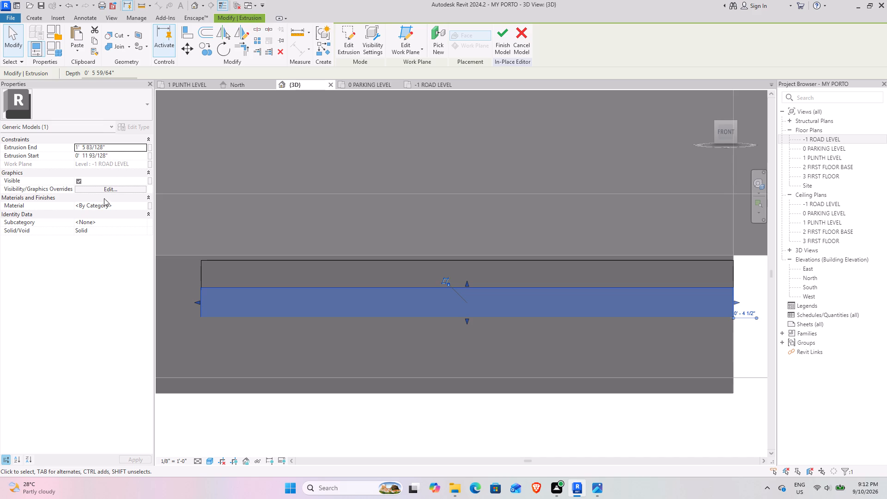
{"action": "left_click", "coordinate": [352, 346]}
{"action": "scroll", "coordinate": [394, 329], "scroll_direction": "down", "scroll_amount": 3}
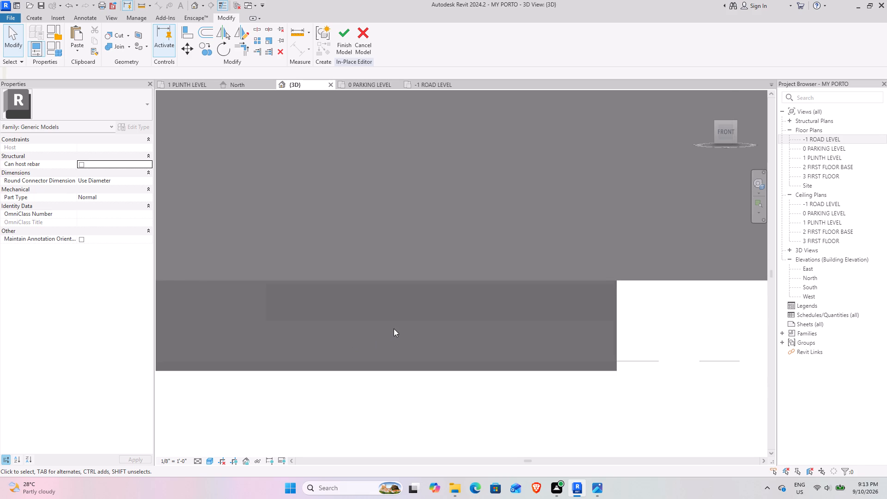
{"action": "scroll", "coordinate": [394, 329], "scroll_direction": "down", "scroll_amount": 1}
{"action": "middle_click_drag", "start_coordinate": [379, 339], "coordinate": [409, 400], "text": "shift"}
{"action": "middle_click_drag", "start_coordinate": [408, 409], "coordinate": [415, 406], "text": "shift"}
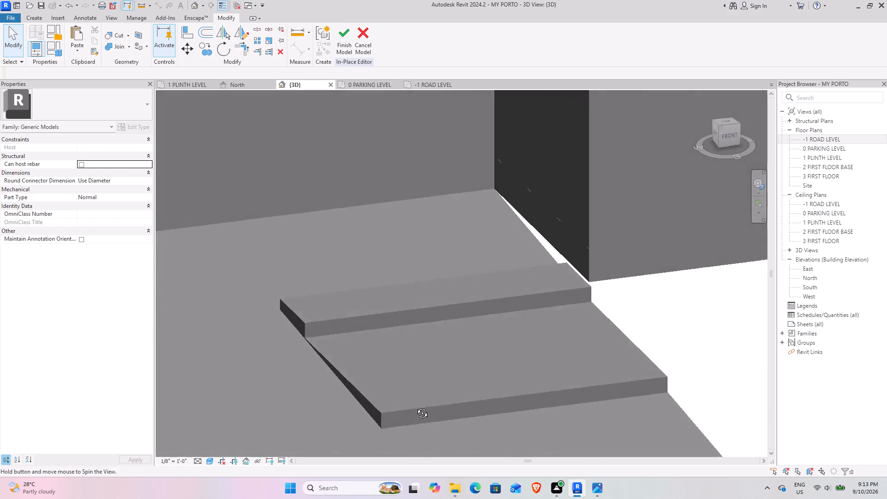
{"action": "middle_click_drag", "start_coordinate": [415, 406], "coordinate": [363, 419], "text": "shift"}
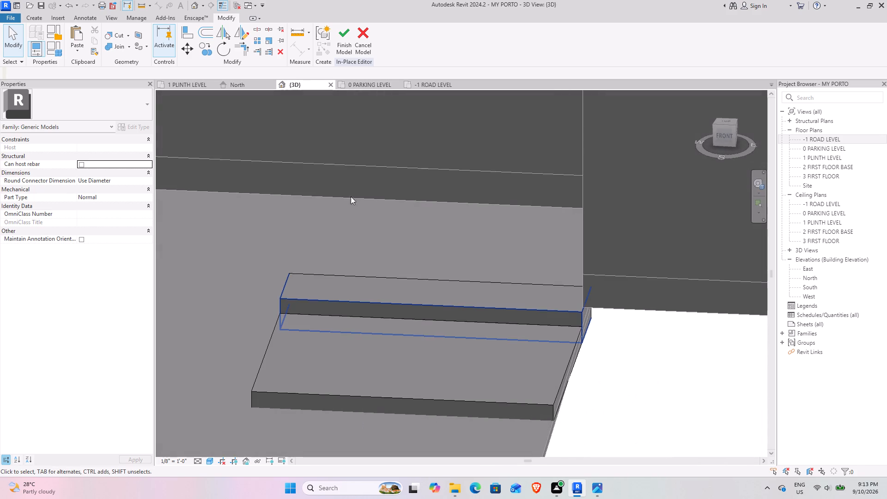
On the -1 ROAD LEVEL plan, copy the UP step extrusion toward the door, so the copy starts at the second step line.
{"action": "left_click", "coordinate": [369, 86]}
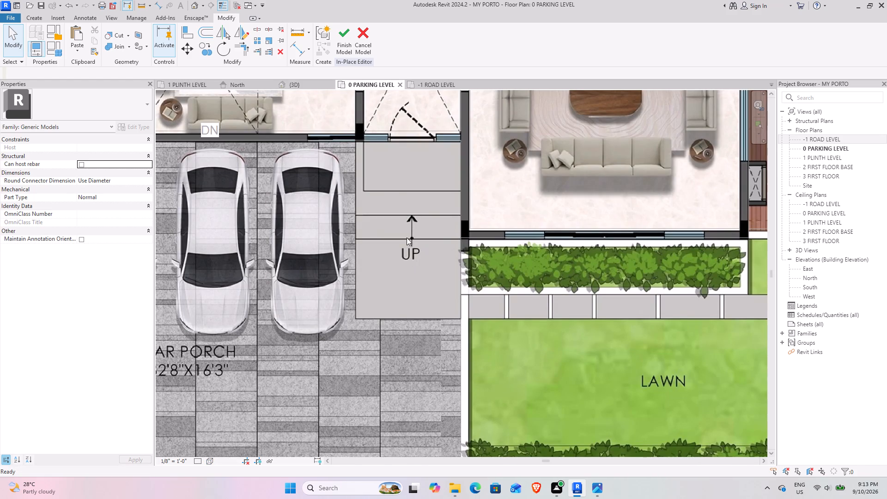
{"action": "left_click", "coordinate": [431, 88]}
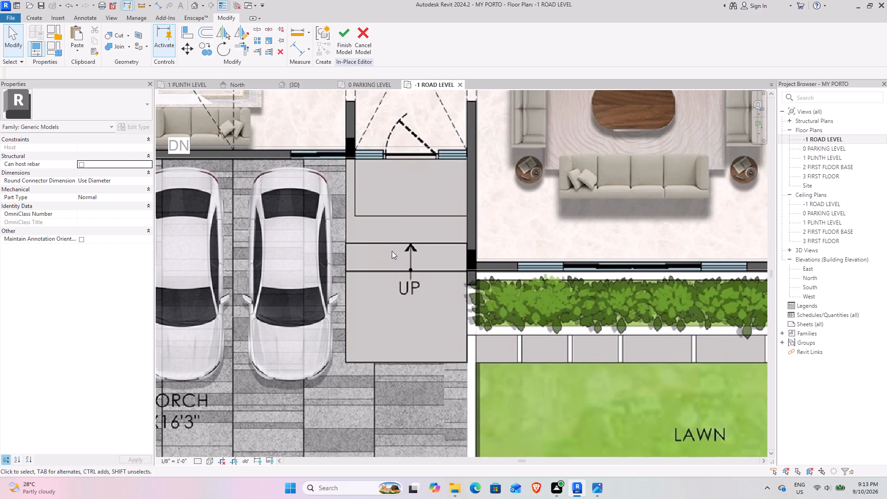
{"action": "left_click", "coordinate": [390, 241]}
{"action": "scroll", "coordinate": [375, 184], "scroll_direction": "up", "scroll_amount": 4}
{"action": "middle_click_drag", "start_coordinate": [392, 211], "coordinate": [356, 232]}
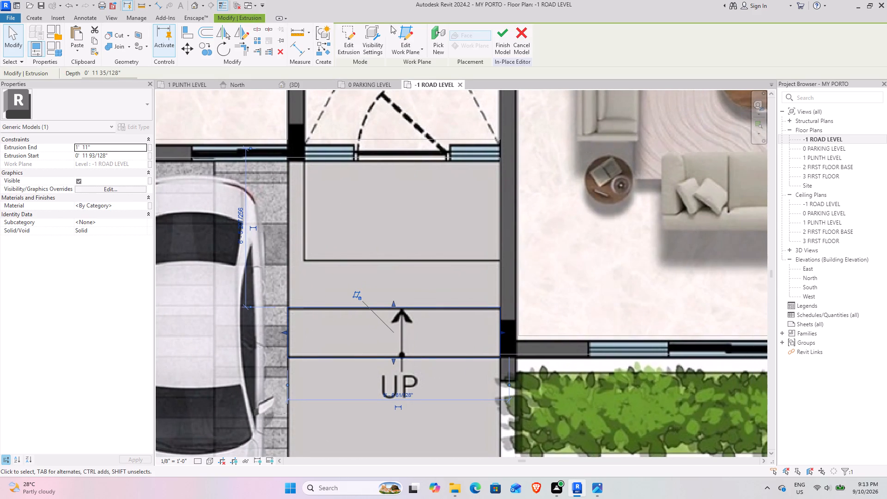
{"action": "left_click", "coordinate": [207, 52]}
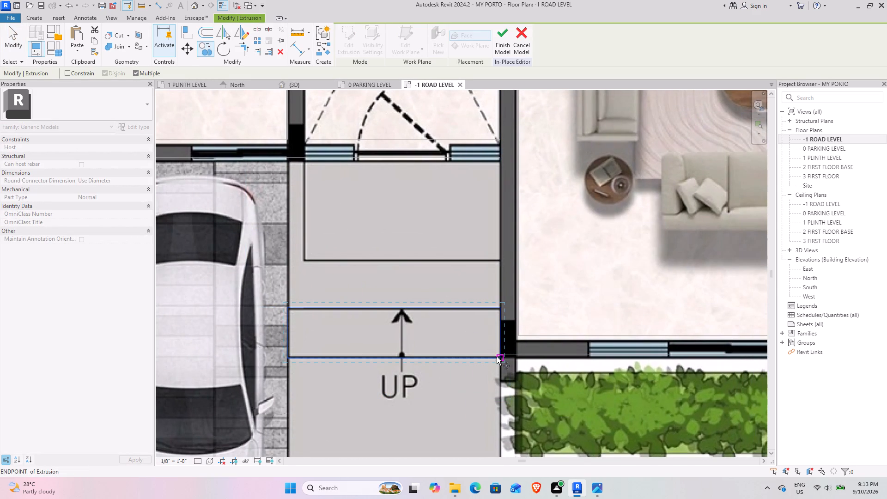
{"action": "left_click", "coordinate": [497, 357]}
{"action": "left_click", "coordinate": [500, 306]}
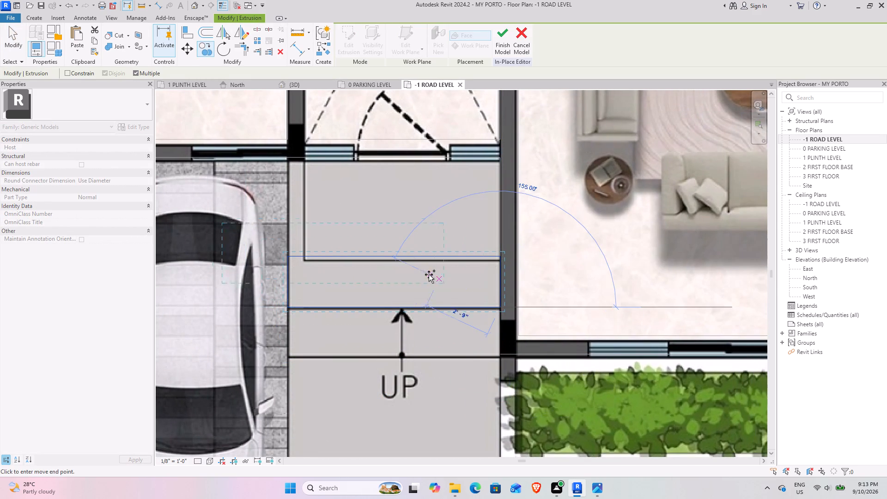
{"action": "middle_click_drag", "start_coordinate": [428, 274], "coordinate": [450, 324]}
{"action": "key", "text": "Escape"}
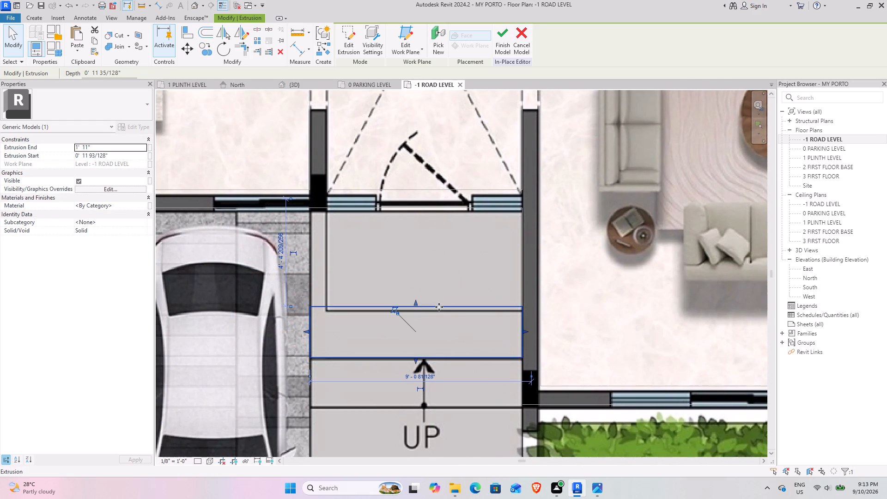
Edit the copied step's sketch, aligning its door-side edge with the landing outline at about 1' 11 1/2" depth and shortening it to 8' 0".
{"action": "left_click", "coordinate": [352, 42]}
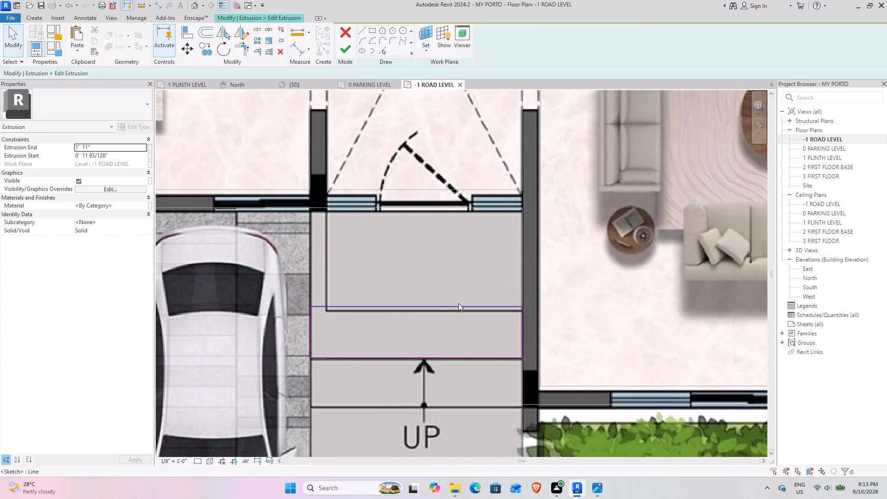
{"action": "scroll", "coordinate": [458, 303], "scroll_direction": "up", "scroll_amount": 4}
{"action": "middle_click_drag", "start_coordinate": [467, 355], "coordinate": [494, 314]}
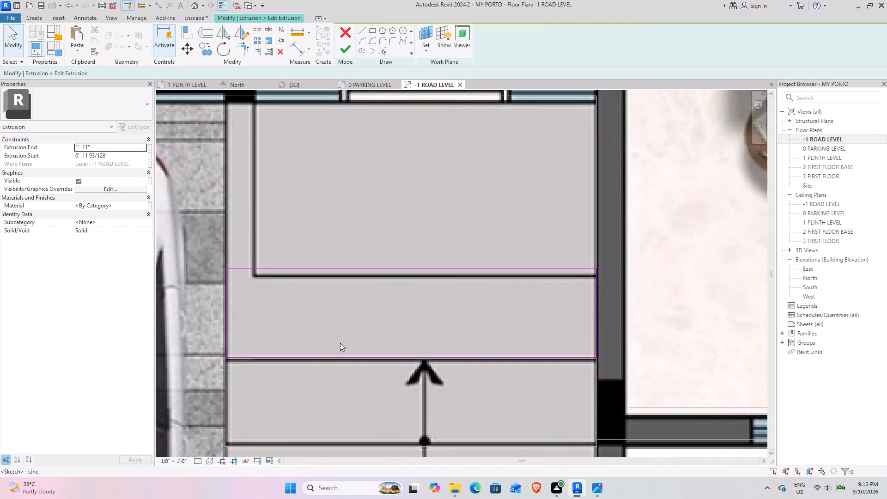
{"action": "scroll", "coordinate": [553, 378], "scroll_direction": "up", "scroll_amount": 4}
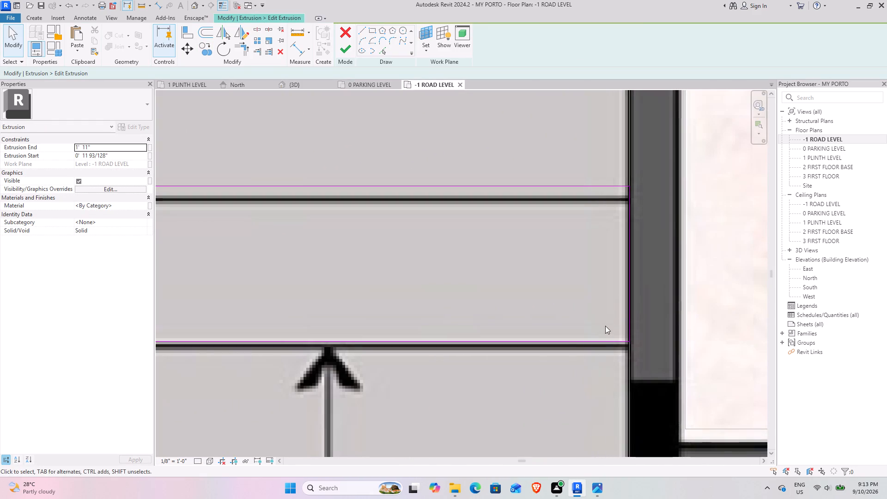
{"action": "scroll", "coordinate": [568, 282], "scroll_direction": "down", "scroll_amount": 4}
{"action": "middle_click_drag", "start_coordinate": [492, 258], "coordinate": [504, 290]}
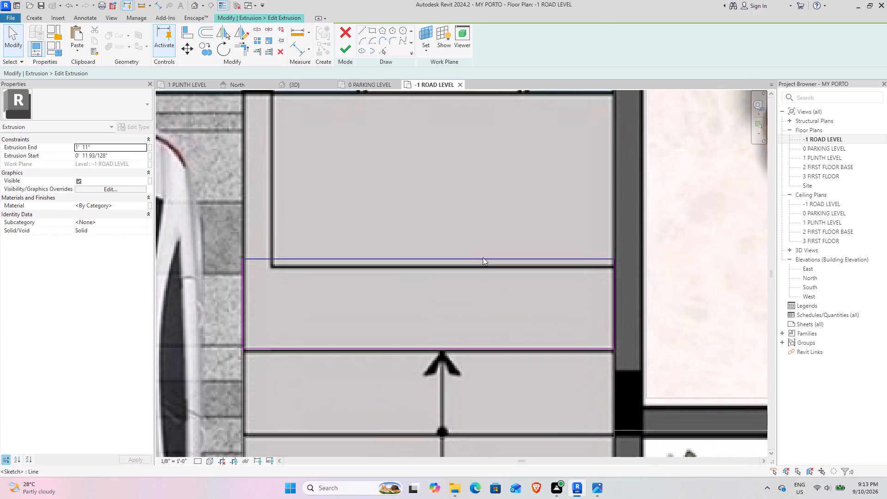
{"action": "left_click", "coordinate": [483, 257]}
{"action": "left_click_drag", "start_coordinate": [480, 258], "coordinate": [480, 270]}
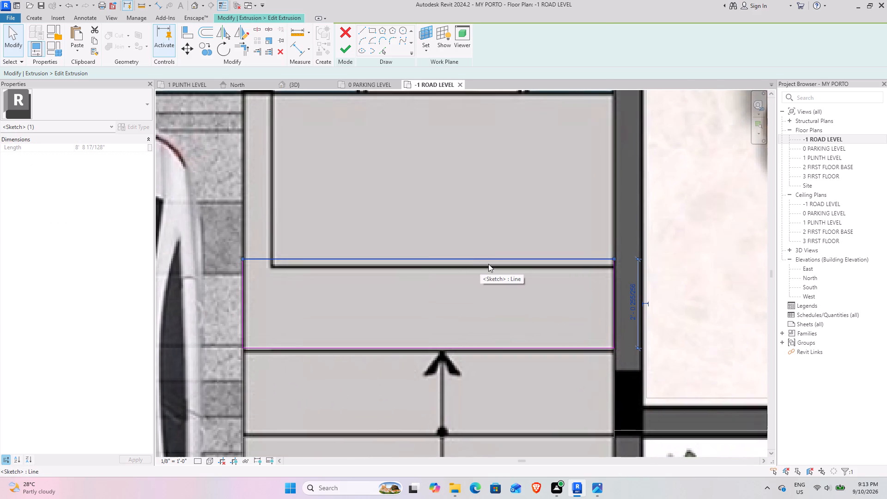
{"action": "key", "text": "Down"}
{"action": "key", "text": "Down"}
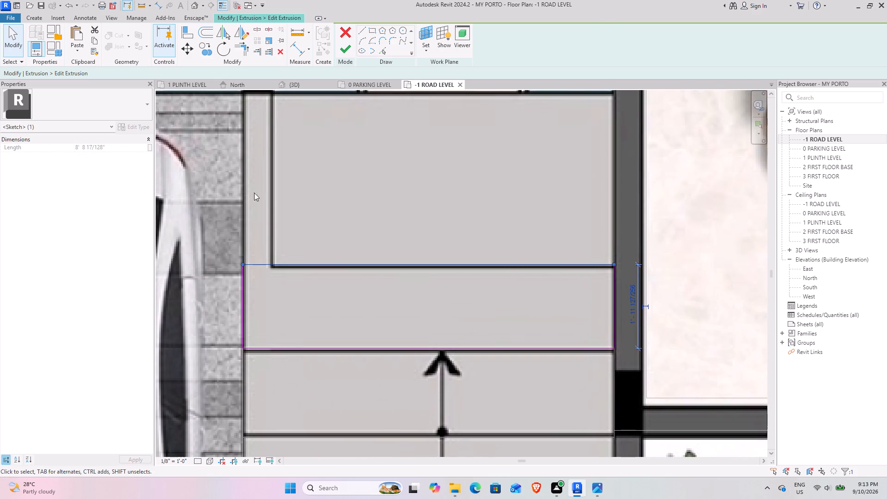
{"action": "left_click_drag", "start_coordinate": [243, 263], "coordinate": [274, 262]}
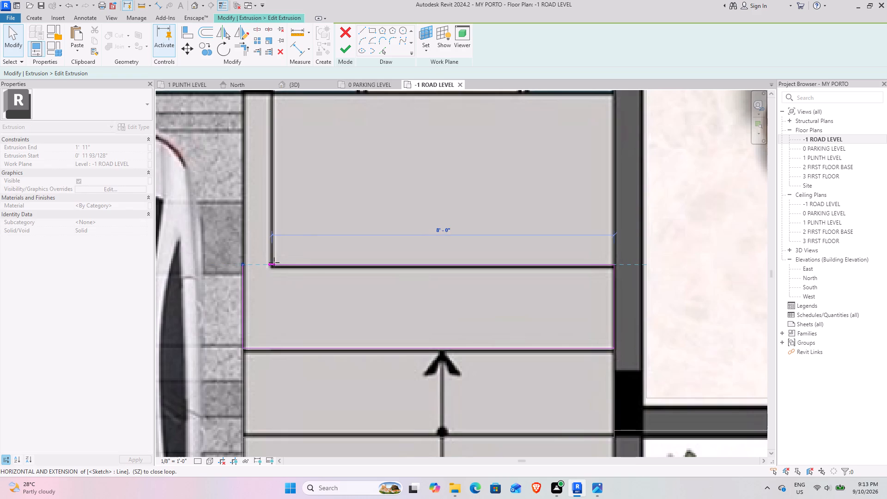
{"action": "left_click_drag", "start_coordinate": [274, 262], "coordinate": [272, 262]}
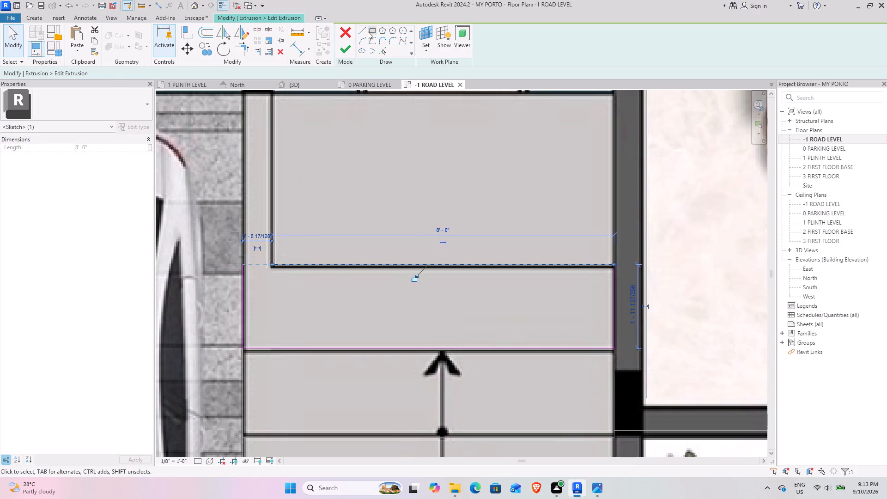
Sketch the profile's return along the landing outline, about 4' 2" to the entrance wall and about 8" across toward the car side.
{"action": "left_click", "coordinate": [365, 30]}
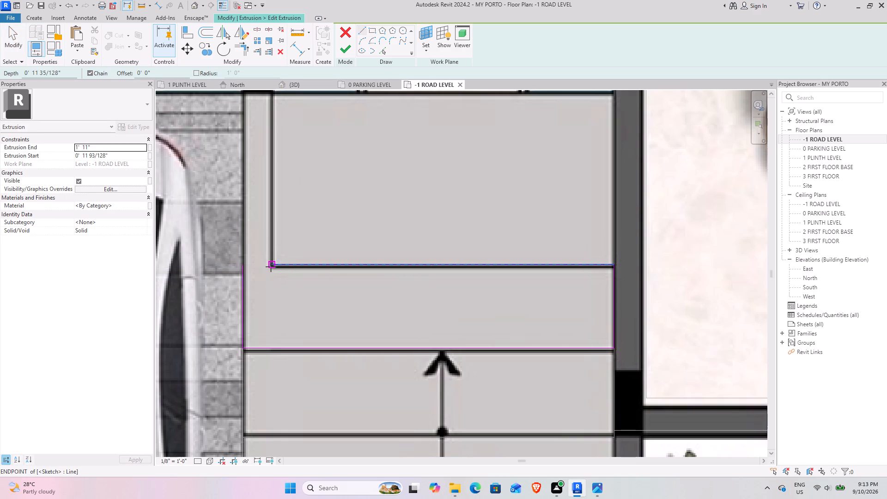
{"action": "left_click", "coordinate": [271, 267]}
{"action": "middle_click_drag", "start_coordinate": [275, 166], "coordinate": [274, 205]}
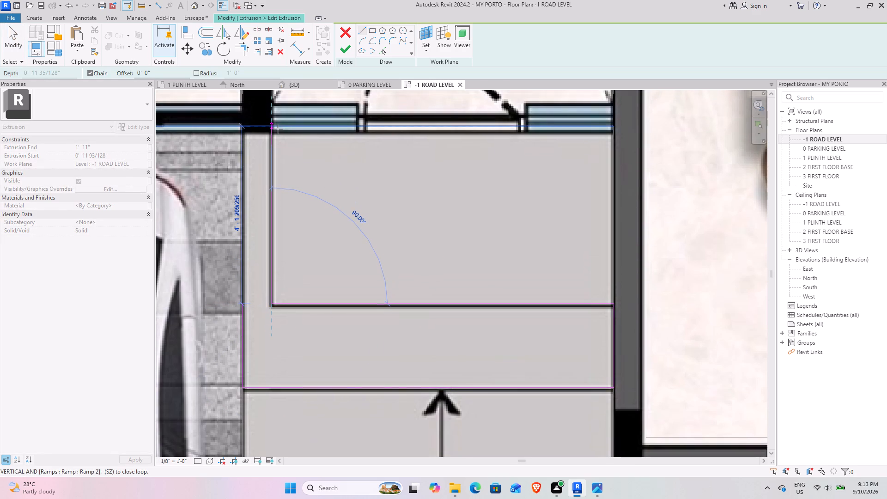
{"action": "left_click", "coordinate": [271, 127]}
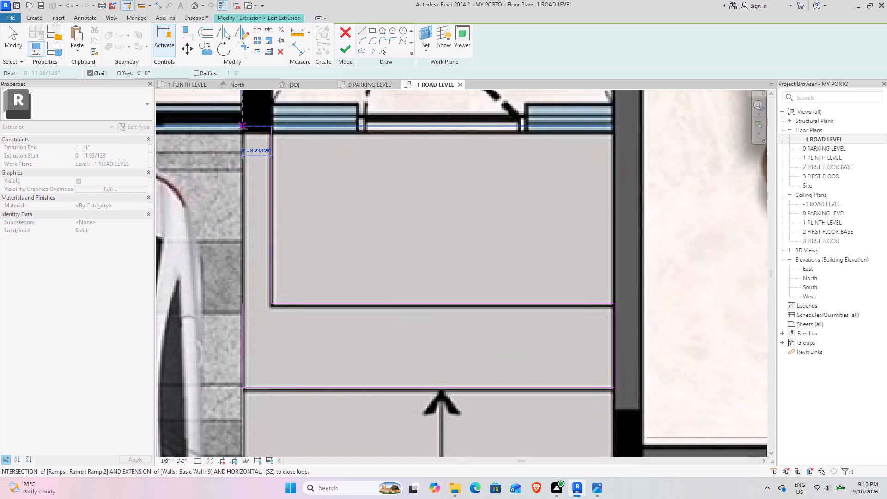
{"action": "left_click", "coordinate": [242, 129]}
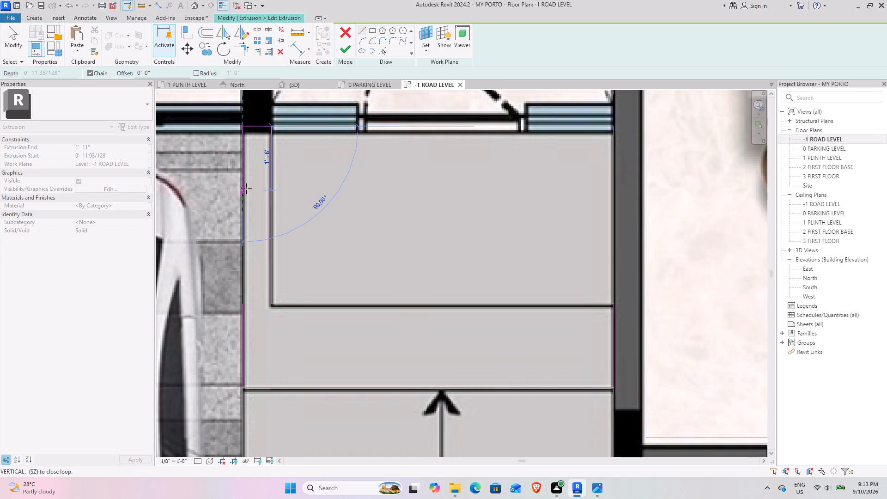
{"action": "key", "text": "Escape"}
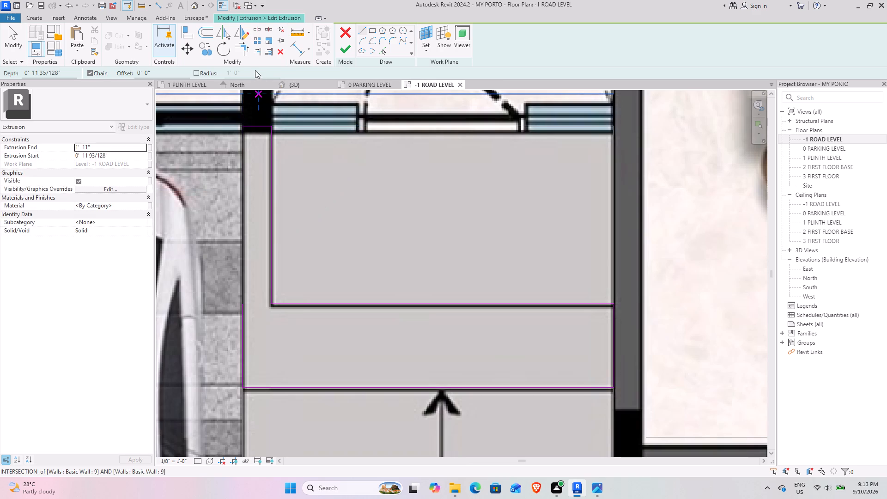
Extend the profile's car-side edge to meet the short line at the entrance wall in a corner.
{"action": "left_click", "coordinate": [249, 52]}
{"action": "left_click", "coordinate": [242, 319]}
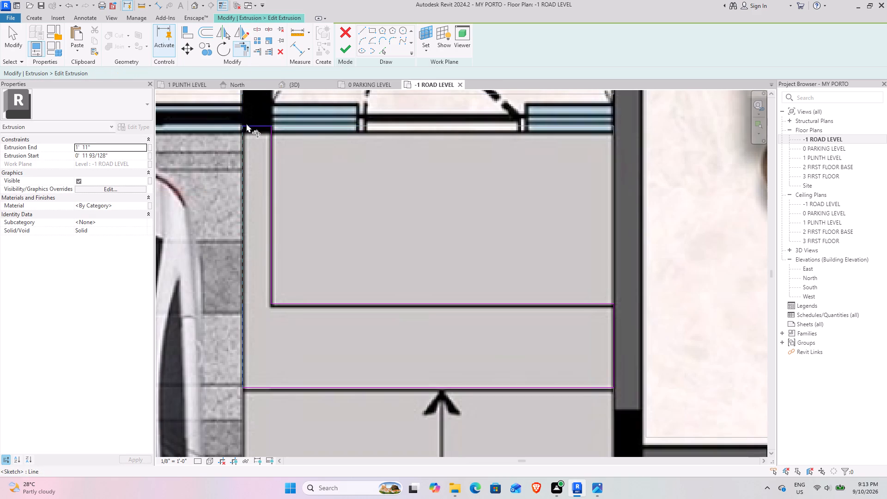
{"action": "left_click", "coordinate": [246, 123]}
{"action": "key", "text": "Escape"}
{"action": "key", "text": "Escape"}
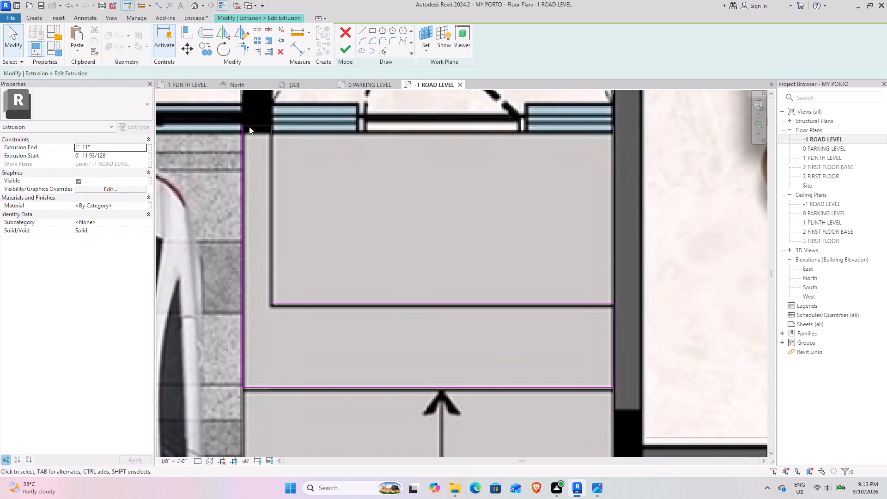
Draw a line across the return's end at the entrance wall, about 8" long, and try to finish the sketch.
{"action": "scroll", "coordinate": [249, 126], "scroll_direction": "up", "scroll_amount": 8}
{"action": "left_click", "coordinate": [350, 49]}
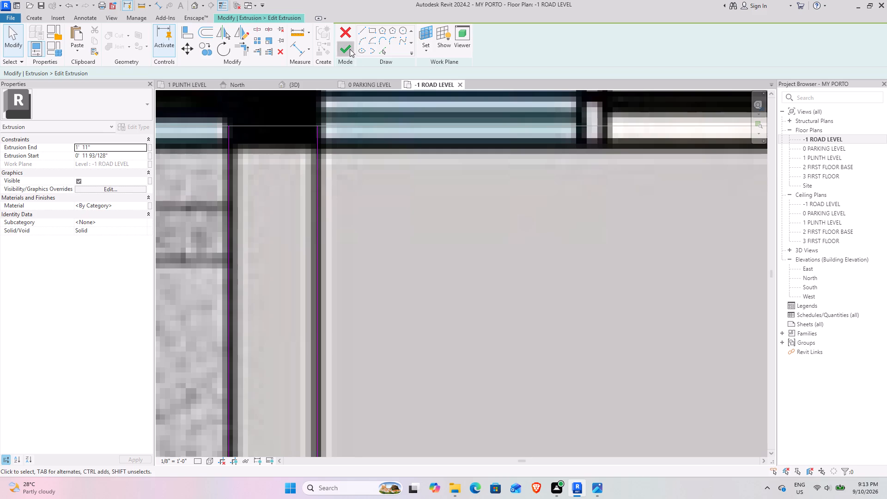
{"action": "key", "text": "Escape"}
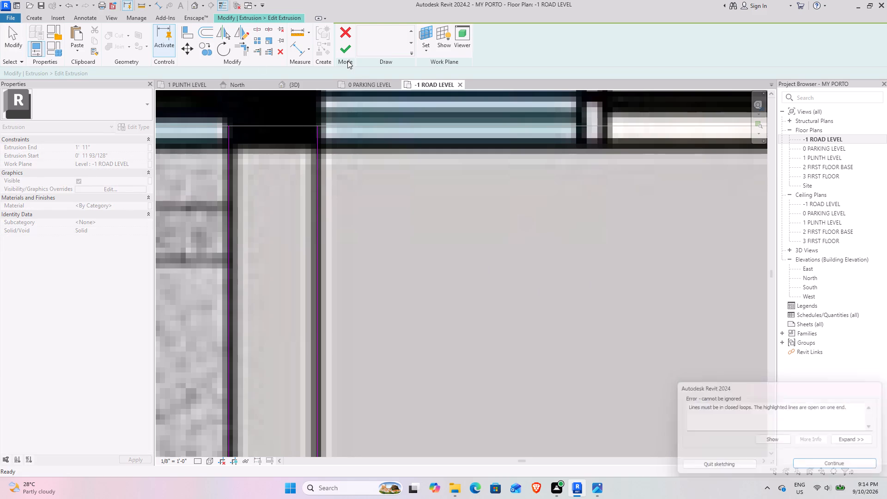
{"action": "left_click", "coordinate": [360, 34]}
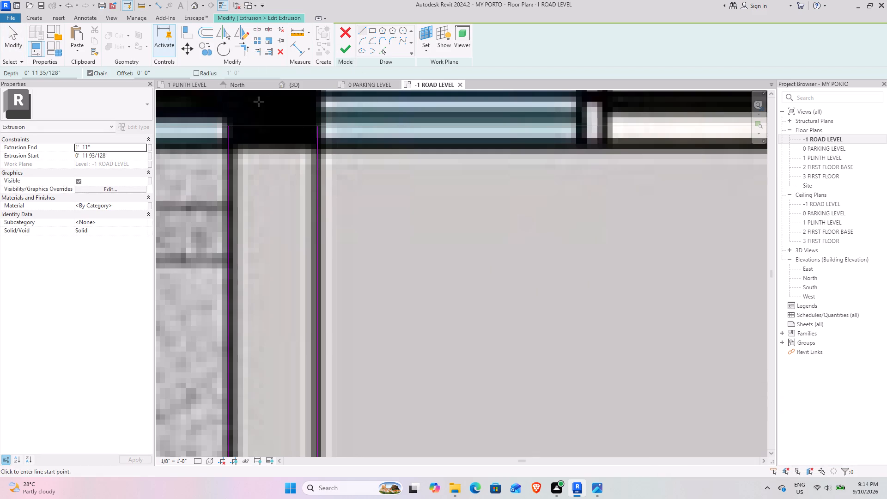
{"action": "left_click", "coordinate": [231, 126]}
{"action": "left_click", "coordinate": [318, 126]}
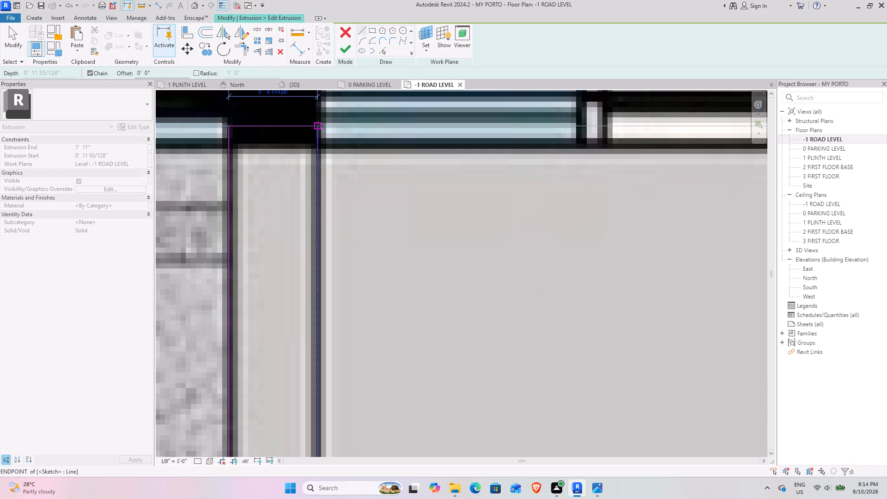
{"action": "scroll", "coordinate": [352, 205], "scroll_direction": "down", "scroll_amount": 7}
{"action": "middle_click_drag", "start_coordinate": [377, 234], "coordinate": [320, 138]}
{"action": "key", "text": "Escape"}
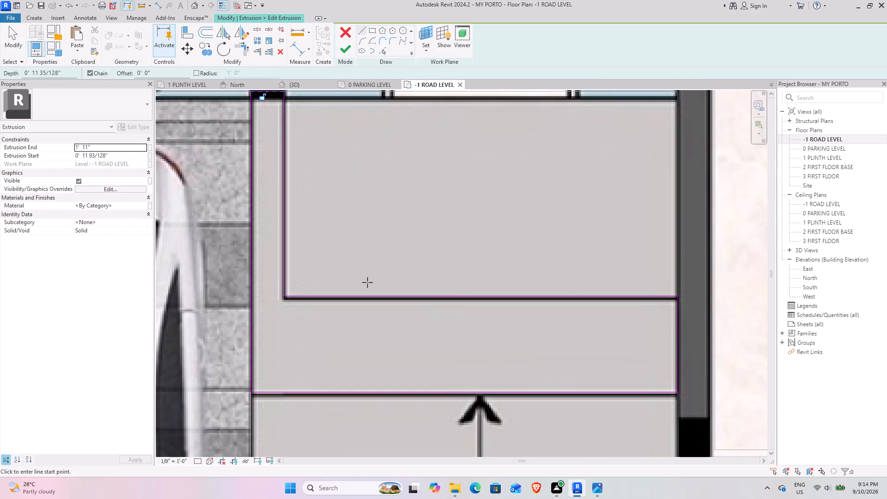
{"action": "scroll", "coordinate": [350, 256], "scroll_direction": "down", "scroll_amount": 5}
{"action": "left_click", "coordinate": [346, 49]}
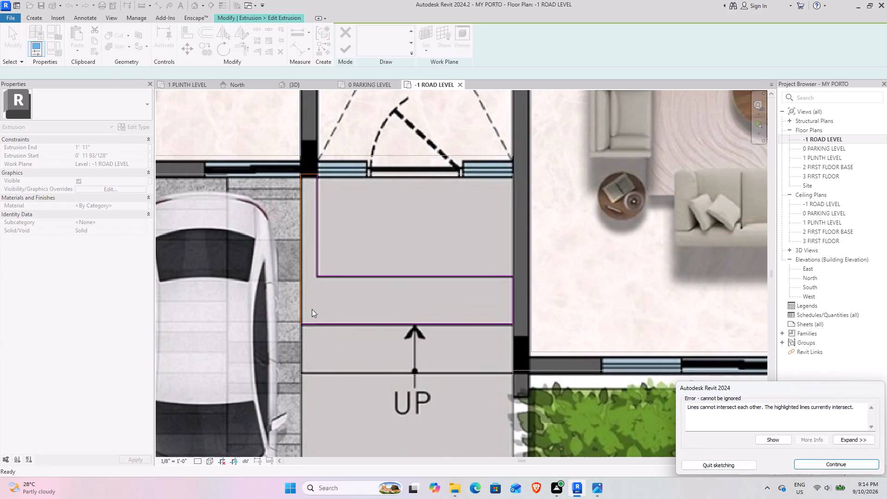
Continue sketching and delete the long car-side edge line from the copied step's profile.
{"action": "scroll", "coordinate": [311, 309], "scroll_direction": "up", "scroll_amount": 4}
{"action": "left_click", "coordinate": [836, 471]}
{"action": "left_click", "coordinate": [832, 465]}
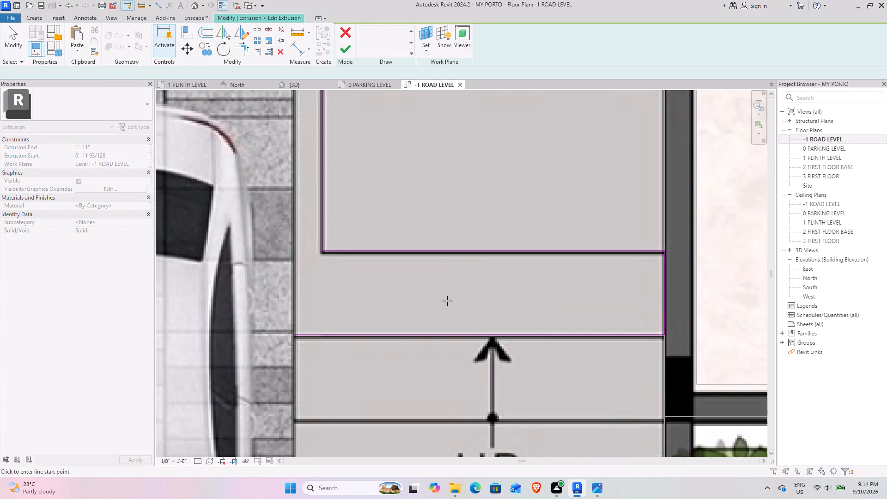
{"action": "key", "text": "Escape"}
{"action": "key", "text": "Escape"}
{"action": "left_click", "coordinate": [294, 233]}
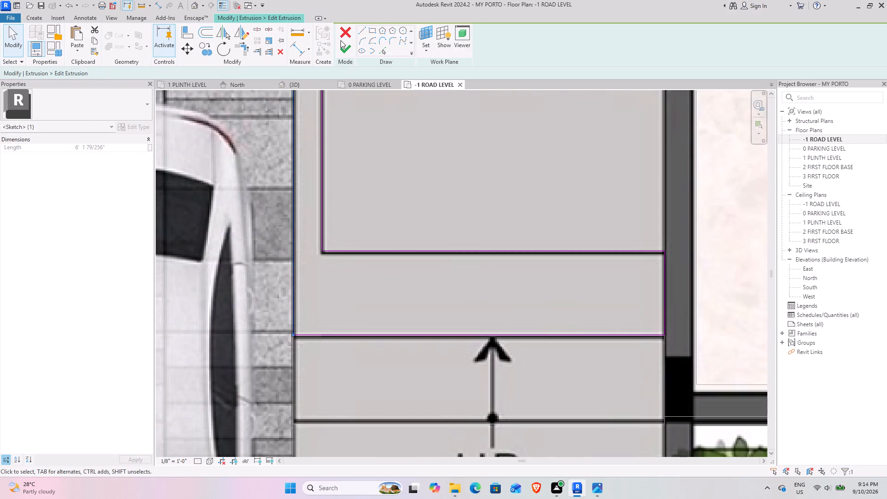
{"action": "left_click", "coordinate": [280, 52]}
{"action": "middle_click_drag", "start_coordinate": [312, 227], "coordinate": [318, 319]}
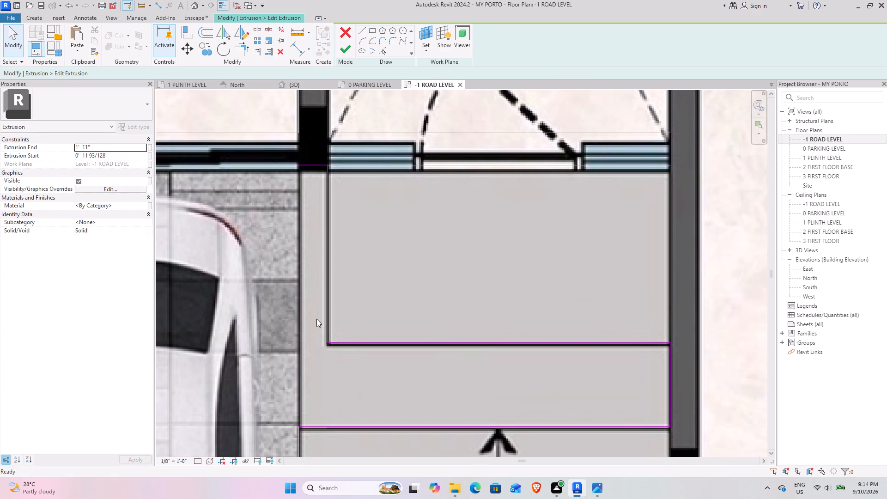
{"action": "scroll", "coordinate": [291, 165], "scroll_direction": "up", "scroll_amount": 3}
{"action": "middle_click_drag", "start_coordinate": [330, 292], "coordinate": [291, 154]}
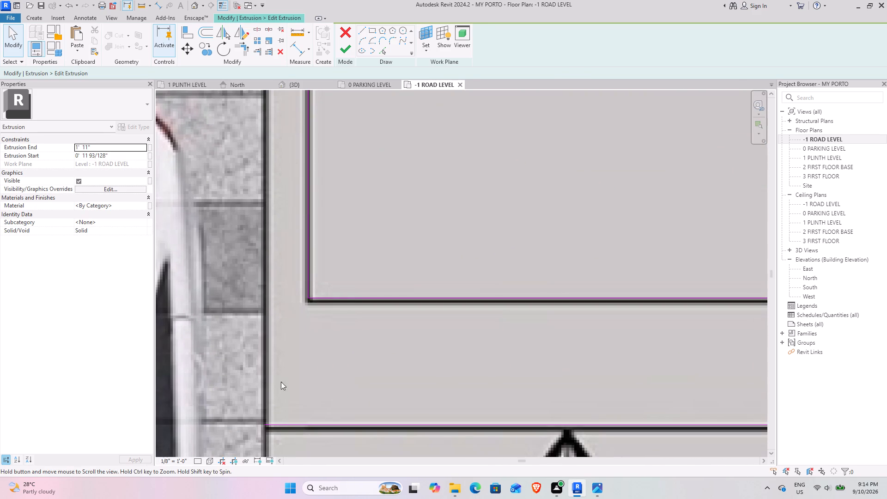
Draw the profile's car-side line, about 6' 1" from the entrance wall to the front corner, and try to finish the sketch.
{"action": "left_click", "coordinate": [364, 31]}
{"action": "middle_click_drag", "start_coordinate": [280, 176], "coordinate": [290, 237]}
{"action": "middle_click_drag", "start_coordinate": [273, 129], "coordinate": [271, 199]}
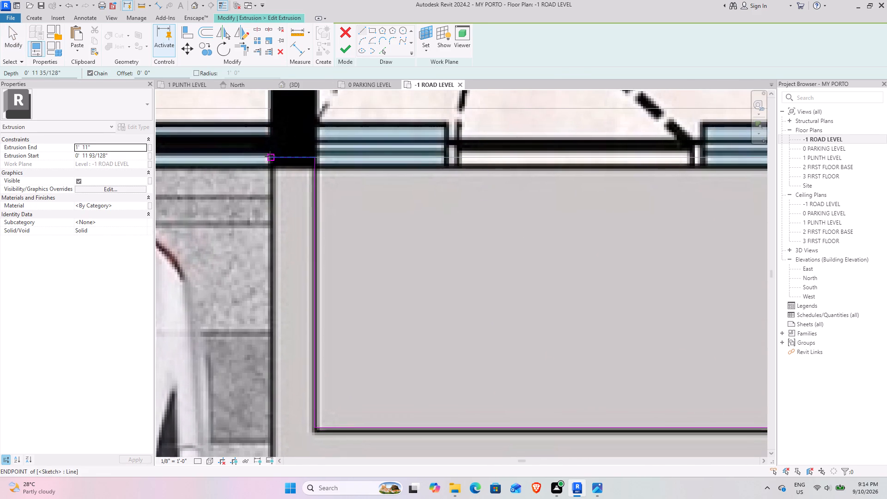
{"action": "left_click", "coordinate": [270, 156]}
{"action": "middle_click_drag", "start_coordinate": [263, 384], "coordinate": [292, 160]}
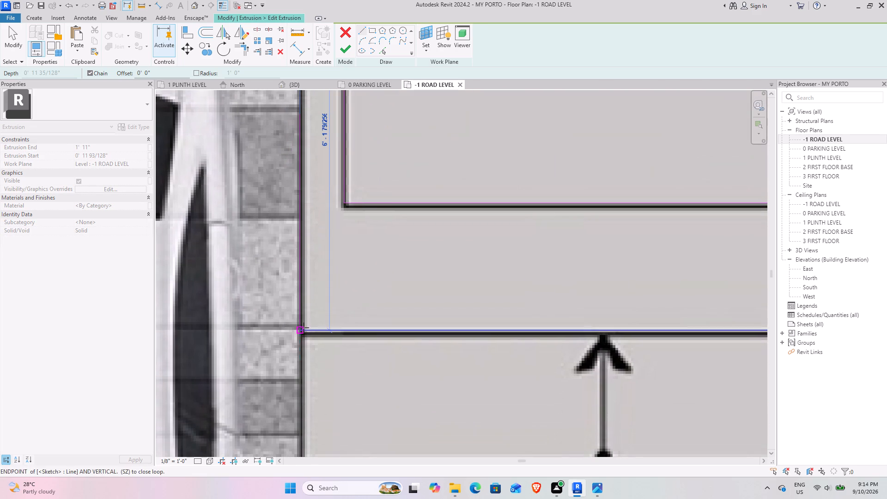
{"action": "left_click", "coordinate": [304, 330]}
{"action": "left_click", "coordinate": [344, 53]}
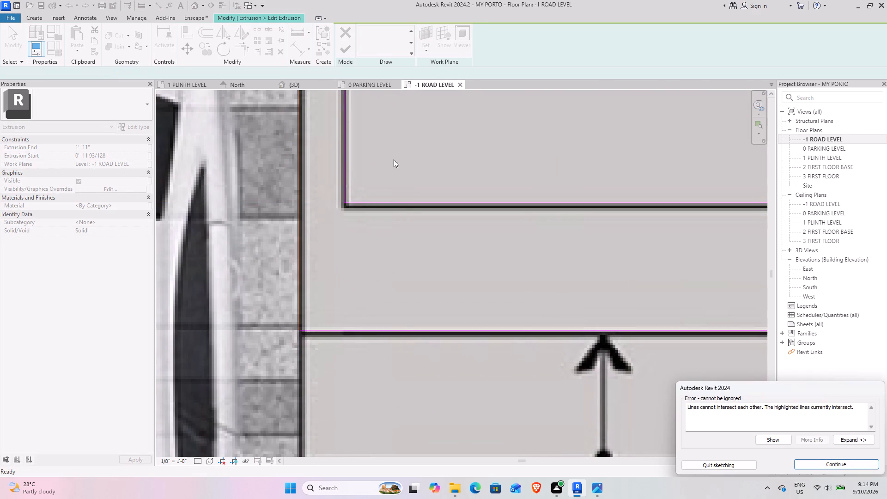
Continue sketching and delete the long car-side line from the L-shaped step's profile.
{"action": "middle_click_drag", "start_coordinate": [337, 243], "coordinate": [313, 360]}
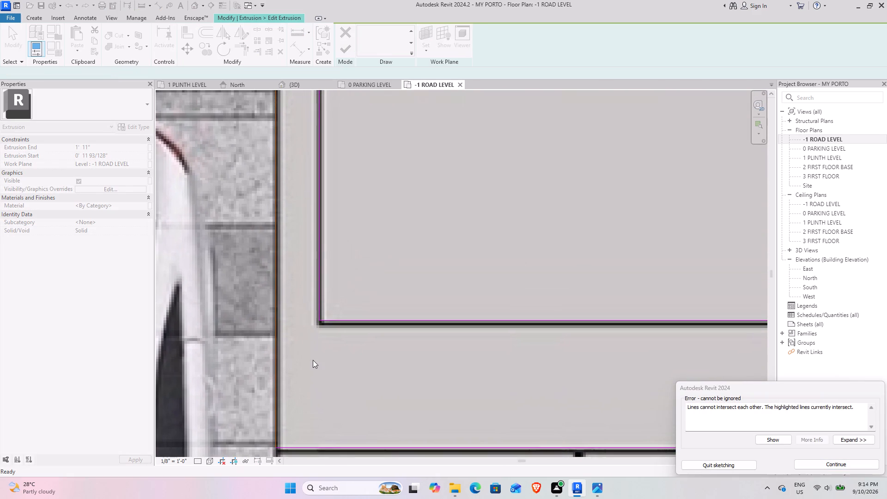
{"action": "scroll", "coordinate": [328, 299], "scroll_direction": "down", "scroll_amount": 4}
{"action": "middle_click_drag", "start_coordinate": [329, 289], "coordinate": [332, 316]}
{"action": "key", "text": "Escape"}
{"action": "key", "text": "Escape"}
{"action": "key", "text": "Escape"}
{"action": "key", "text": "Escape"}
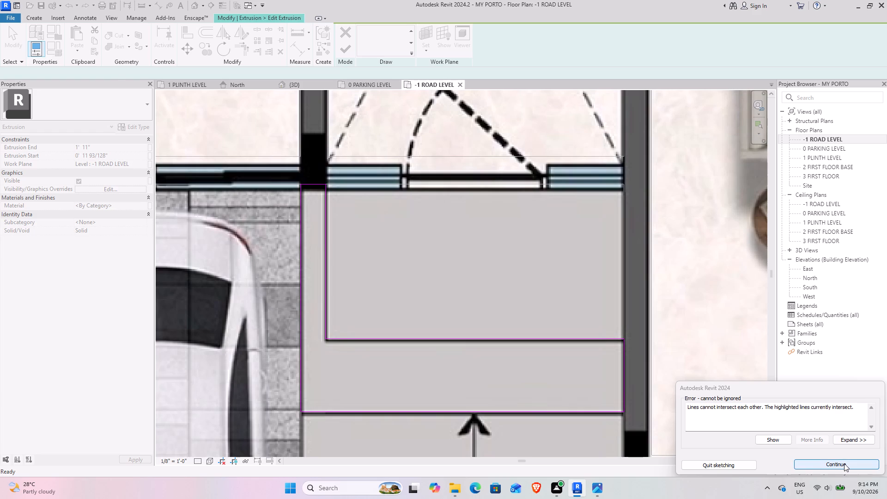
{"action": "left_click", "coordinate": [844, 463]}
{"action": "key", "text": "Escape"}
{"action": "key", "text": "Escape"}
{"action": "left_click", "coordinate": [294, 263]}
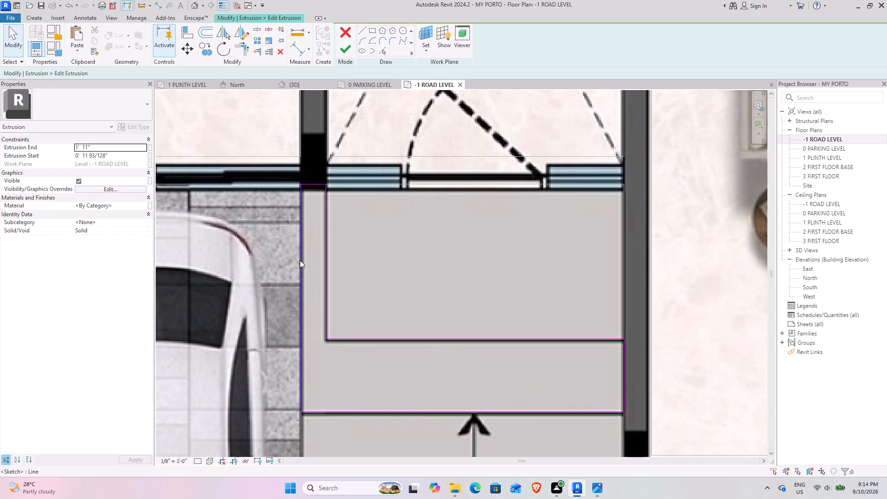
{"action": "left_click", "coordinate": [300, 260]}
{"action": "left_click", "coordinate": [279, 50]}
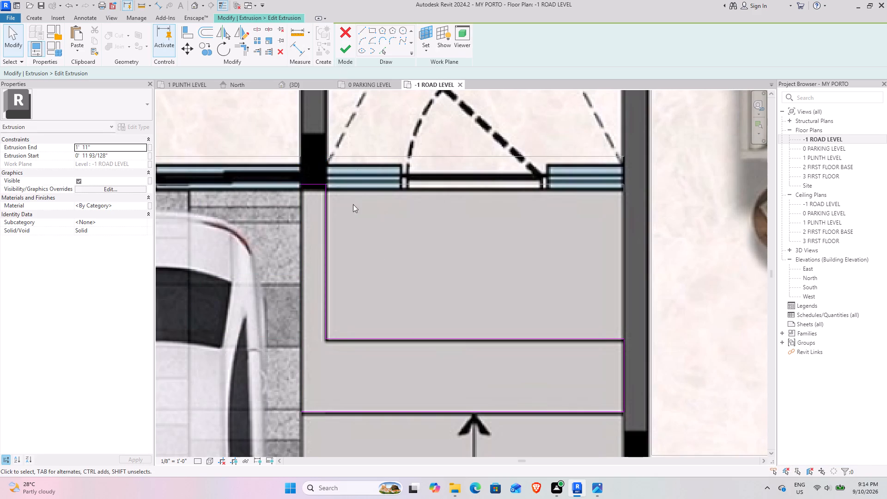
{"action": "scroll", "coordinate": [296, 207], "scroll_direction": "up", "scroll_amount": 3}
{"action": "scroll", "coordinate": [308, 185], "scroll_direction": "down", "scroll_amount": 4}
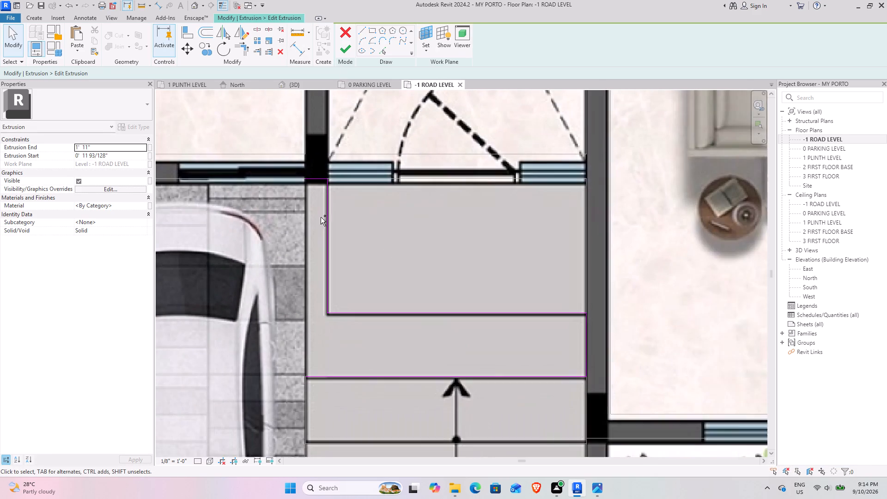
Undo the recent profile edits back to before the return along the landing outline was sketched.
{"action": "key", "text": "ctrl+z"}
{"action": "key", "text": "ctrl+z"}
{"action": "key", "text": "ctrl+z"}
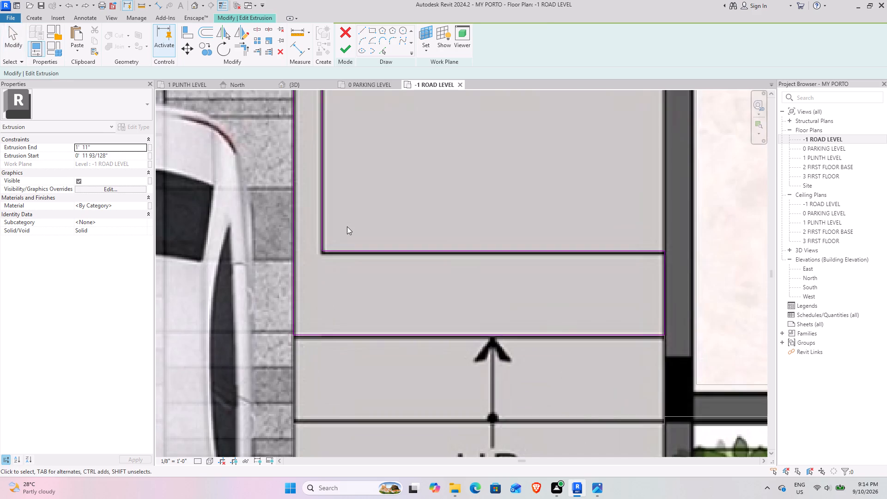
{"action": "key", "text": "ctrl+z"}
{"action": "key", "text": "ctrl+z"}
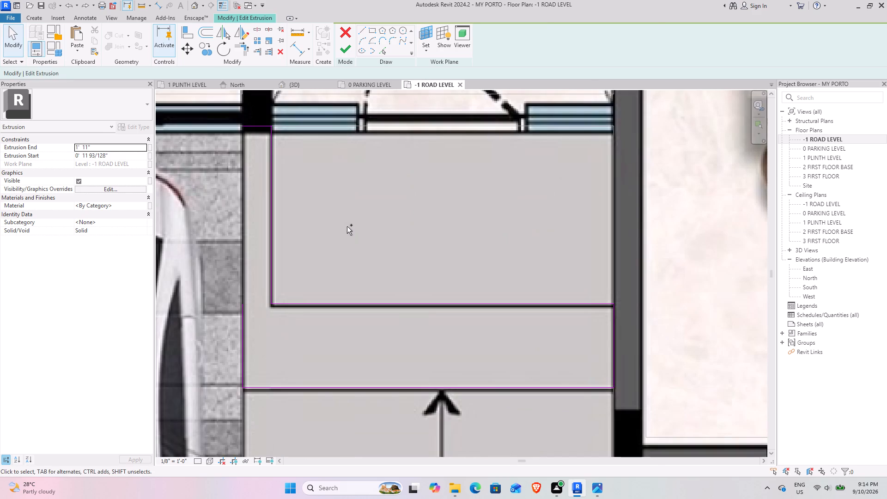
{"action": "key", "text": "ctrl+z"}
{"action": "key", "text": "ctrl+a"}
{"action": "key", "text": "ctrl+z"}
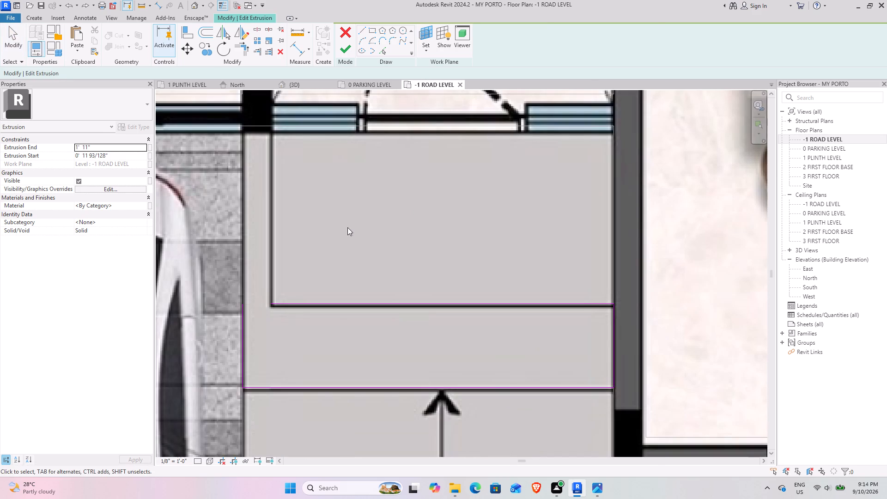
Sketch the profile's return from the landing corner, about 4' 2" to the entrance wall, with a short line across toward the car side.
{"action": "scroll", "coordinate": [240, 289], "scroll_direction": "up", "scroll_amount": 3}
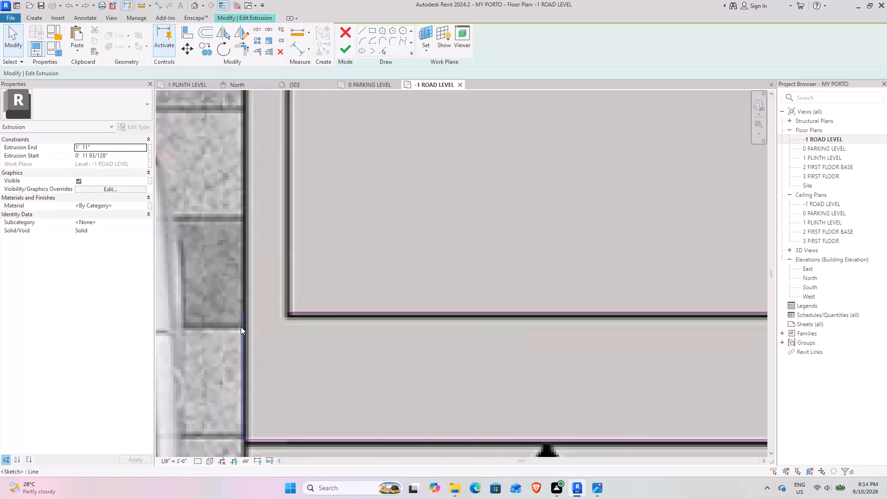
{"action": "left_click", "coordinate": [241, 327]}
{"action": "scroll", "coordinate": [270, 248], "scroll_direction": "down", "scroll_amount": 4}
{"action": "middle_click_drag", "start_coordinate": [263, 235], "coordinate": [267, 310]}
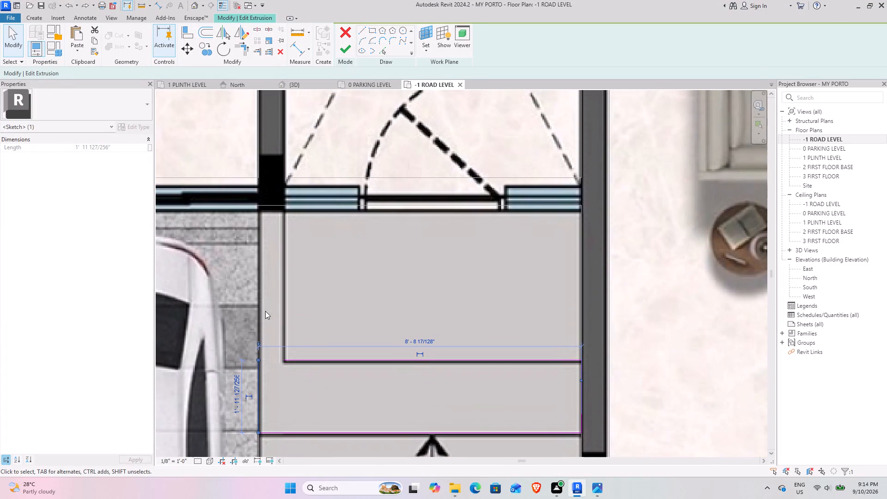
{"action": "left_click", "coordinate": [364, 30]}
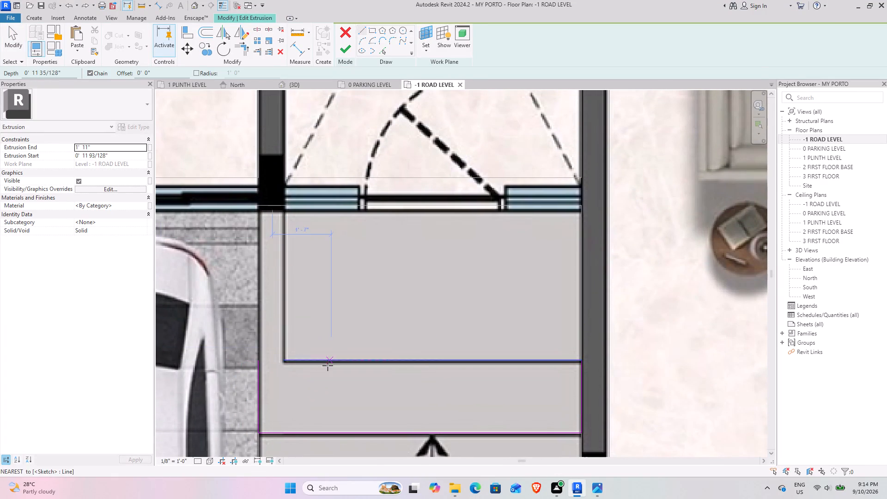
{"action": "left_click", "coordinate": [282, 358]}
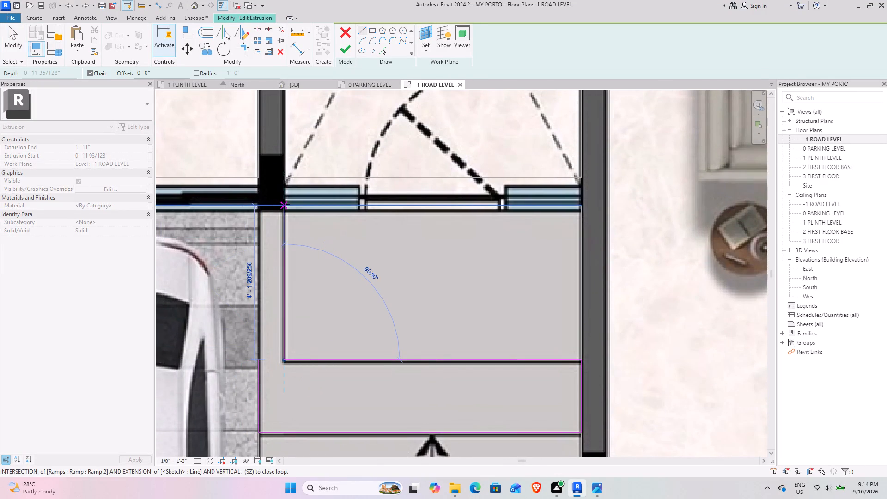
{"action": "left_click", "coordinate": [285, 203]}
{"action": "left_click", "coordinate": [273, 204]}
{"action": "key", "text": "Escape"}
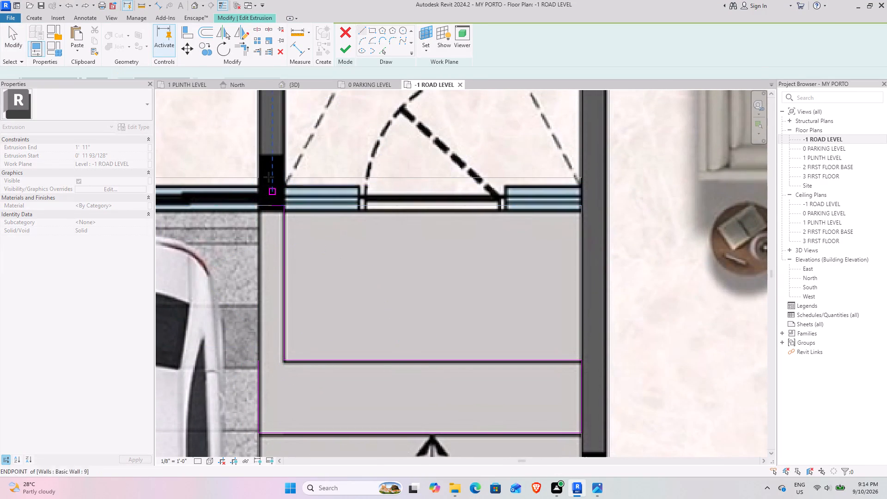
{"action": "key", "text": "Escape"}
Extend the car-side edge to meet the short line at the entrance wall in a corner, and finish the extrusion sketch.
{"action": "left_click", "coordinate": [244, 50]}
{"action": "left_click", "coordinate": [255, 369]}
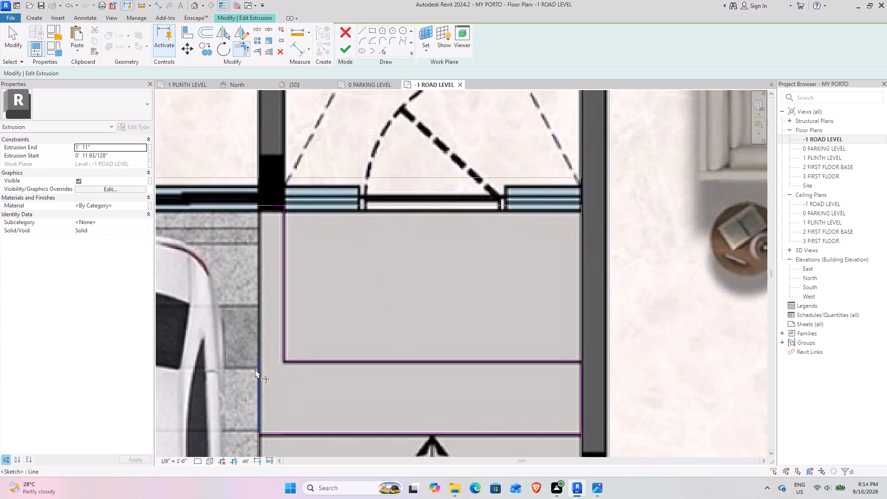
{"action": "left_click", "coordinate": [271, 205]}
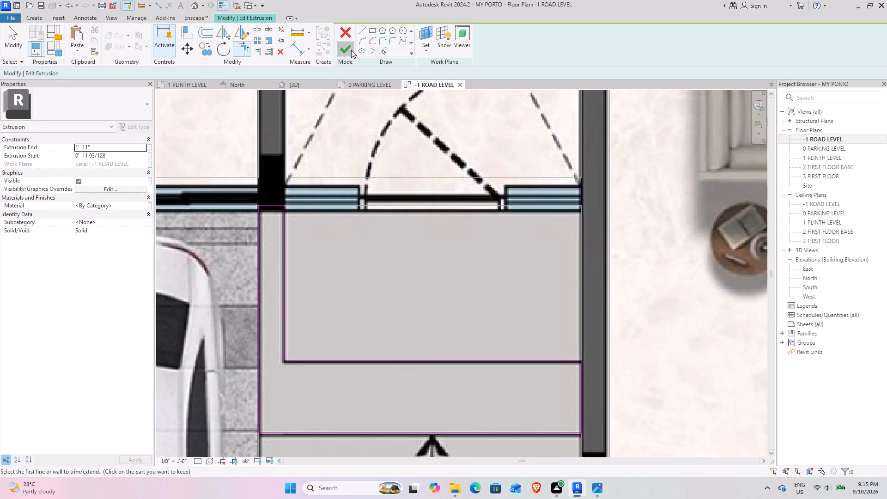
{"action": "left_click", "coordinate": [351, 50]}
Set the L-shaped step's extrusion end to 2' 6" while viewing it from the front in 3D.
{"action": "left_click", "coordinate": [300, 83]}
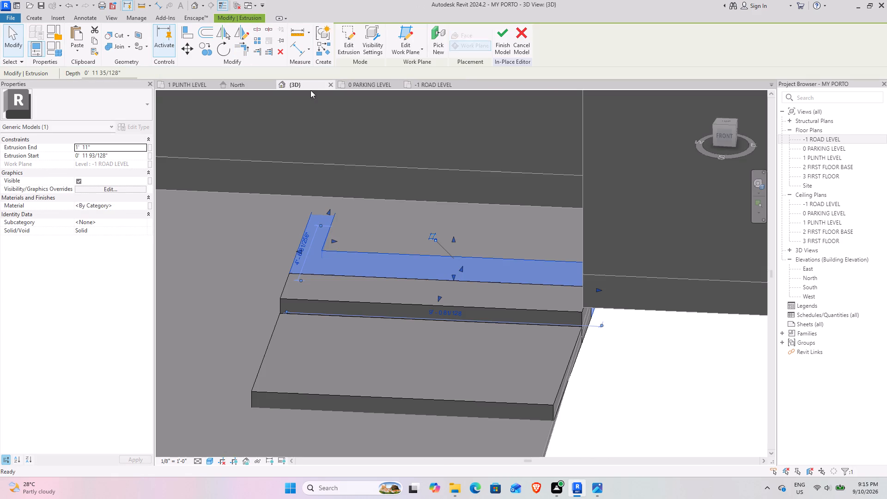
{"action": "scroll", "coordinate": [377, 272], "scroll_direction": "down", "scroll_amount": 2}
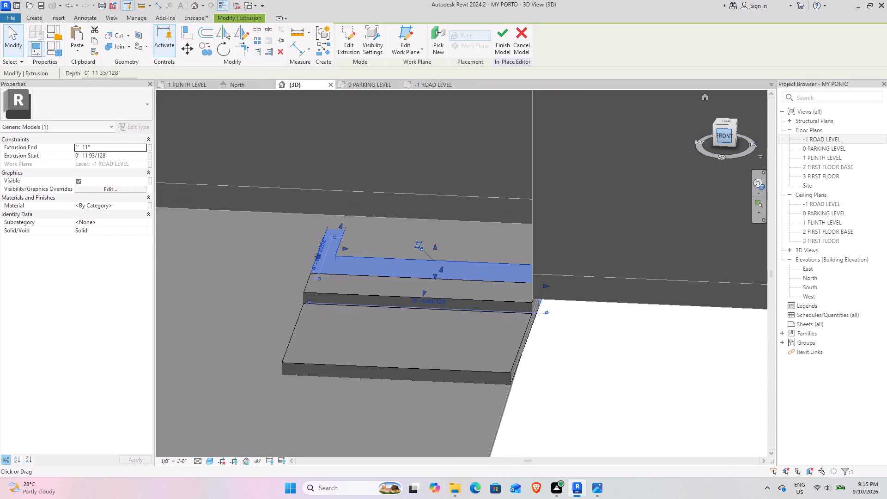
{"action": "left_click", "coordinate": [722, 141]}
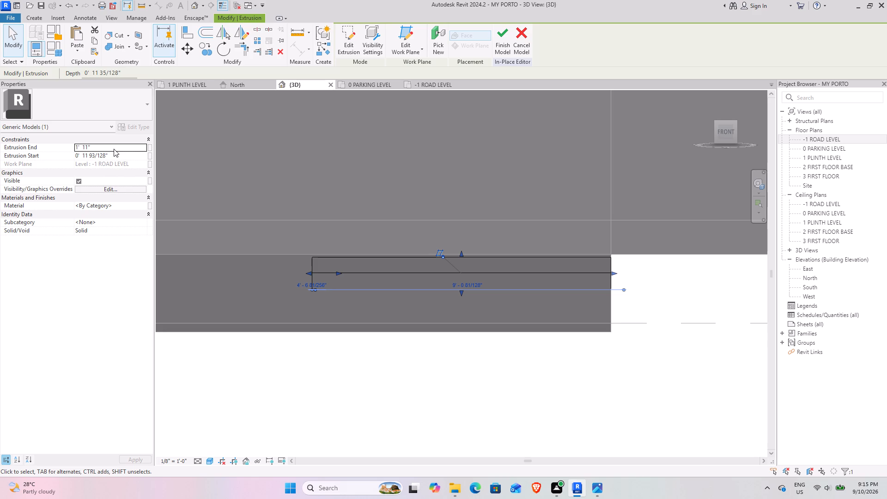
{"action": "left_click", "coordinate": [114, 149]}
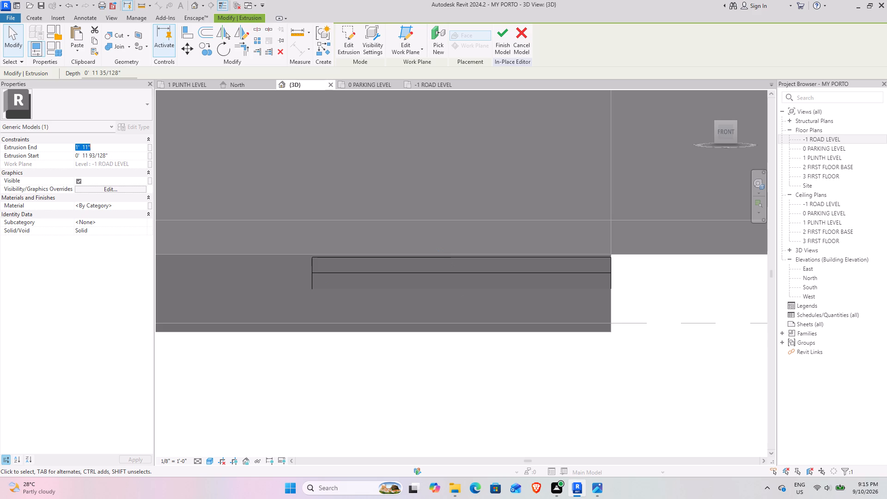
{"action": "type", "text": "2'6"}
{"action": "key", "text": "Return"}
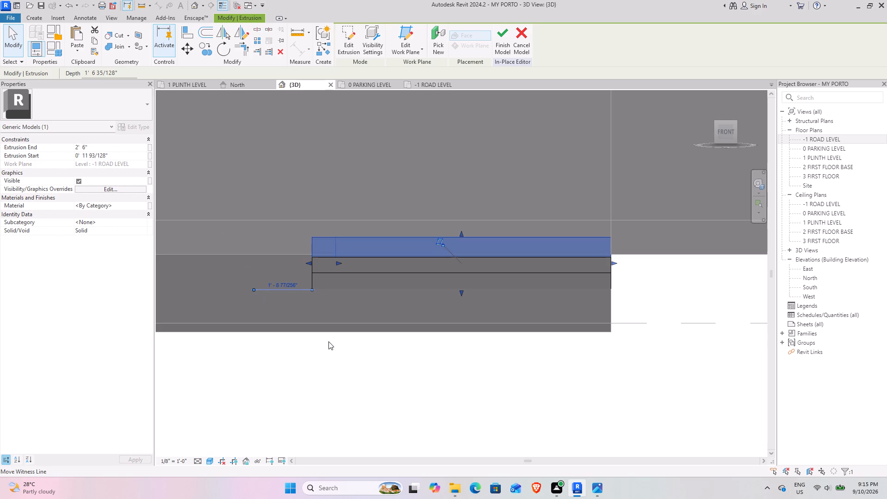
Examine the ramp and stacked entrance steps in 3D from the front, side and above.
{"action": "left_click", "coordinate": [367, 314]}
{"action": "scroll", "coordinate": [367, 314], "scroll_direction": "down", "scroll_amount": 5}
{"action": "middle_click_drag", "start_coordinate": [357, 297], "coordinate": [368, 325], "text": "shift"}
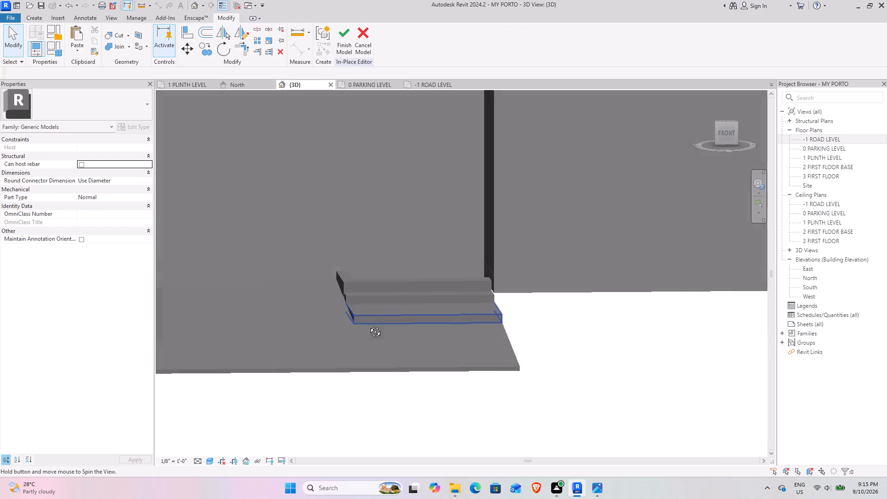
{"action": "middle_click_drag", "start_coordinate": [368, 325], "coordinate": [380, 361], "text": "shift"}
{"action": "middle_click_drag", "start_coordinate": [378, 389], "coordinate": [455, 350], "text": "shift"}
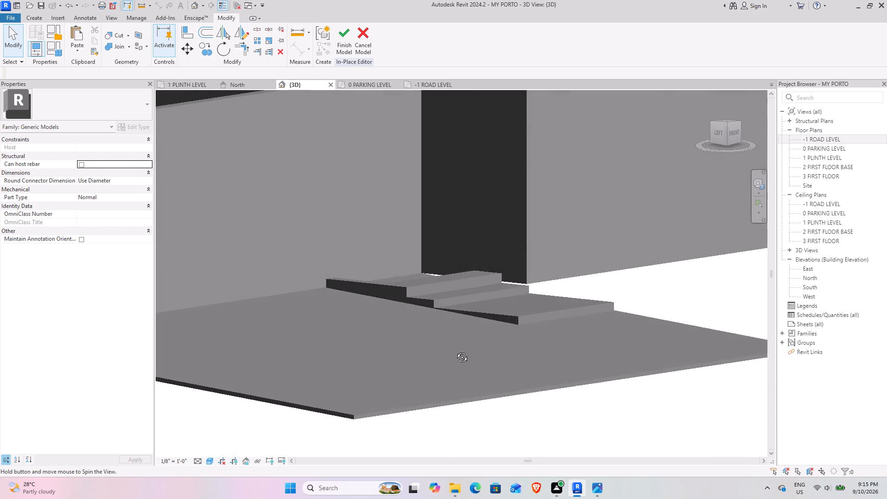
{"action": "middle_click_drag", "start_coordinate": [455, 350], "coordinate": [352, 376], "text": "shift"}
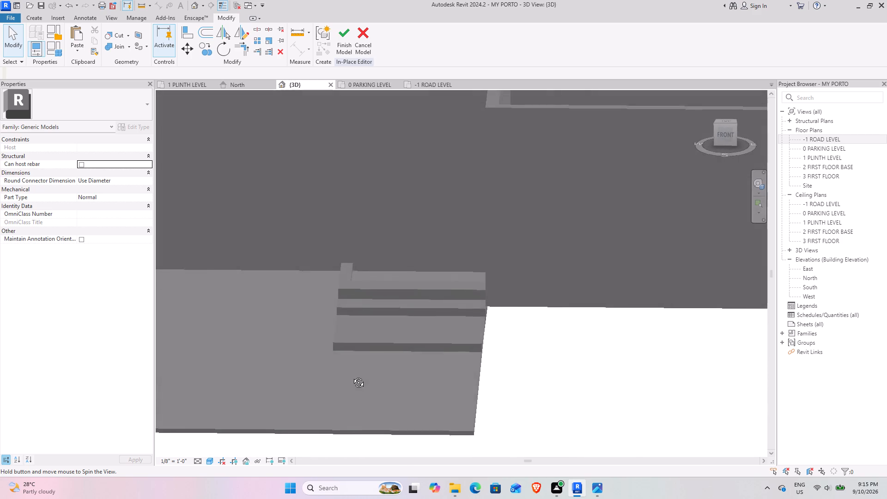
{"action": "middle_click_drag", "start_coordinate": [352, 376], "coordinate": [353, 322], "text": "shift"}
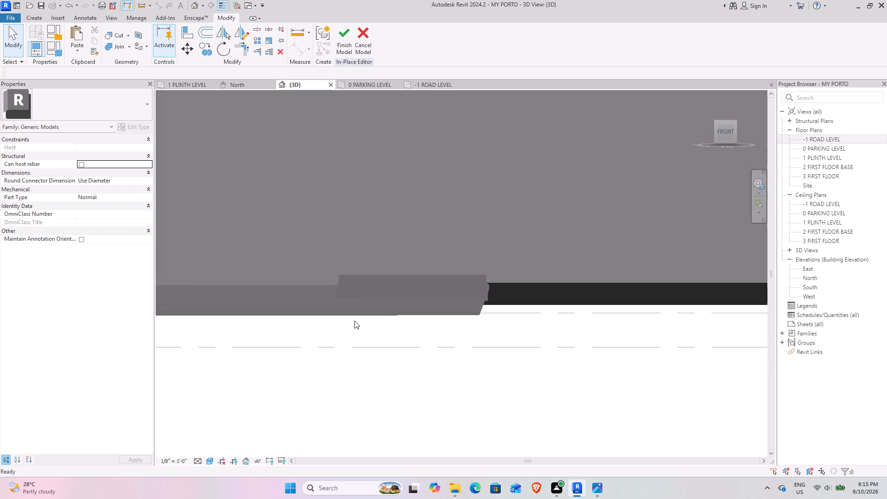
{"action": "middle_click_drag", "start_coordinate": [354, 321], "coordinate": [365, 334], "text": "shift"}
Try to measure from the horizontal wall line above the steps to the upper step's top edge in the front 3D view.
{"action": "left_click", "coordinate": [727, 132]}
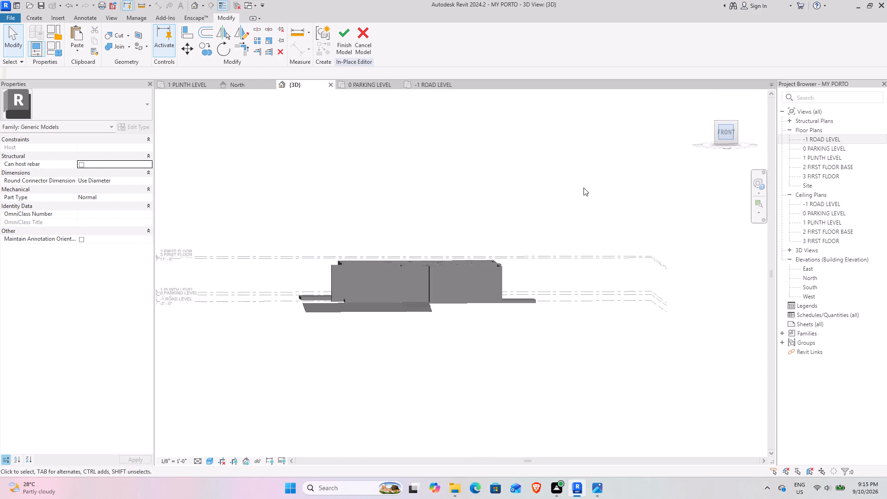
{"action": "scroll", "coordinate": [412, 312], "scroll_direction": "up", "scroll_amount": 3}
{"action": "scroll", "coordinate": [448, 289], "scroll_direction": "up", "scroll_amount": 16}
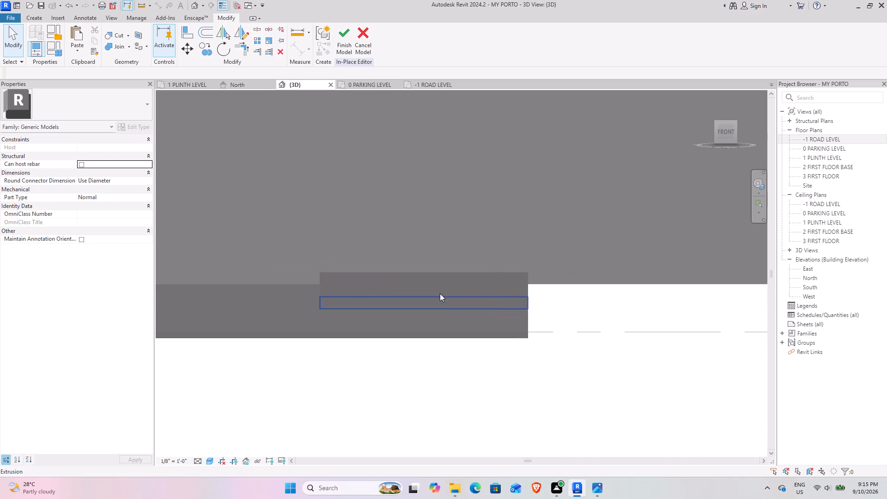
{"action": "left_click", "coordinate": [137, 6]}
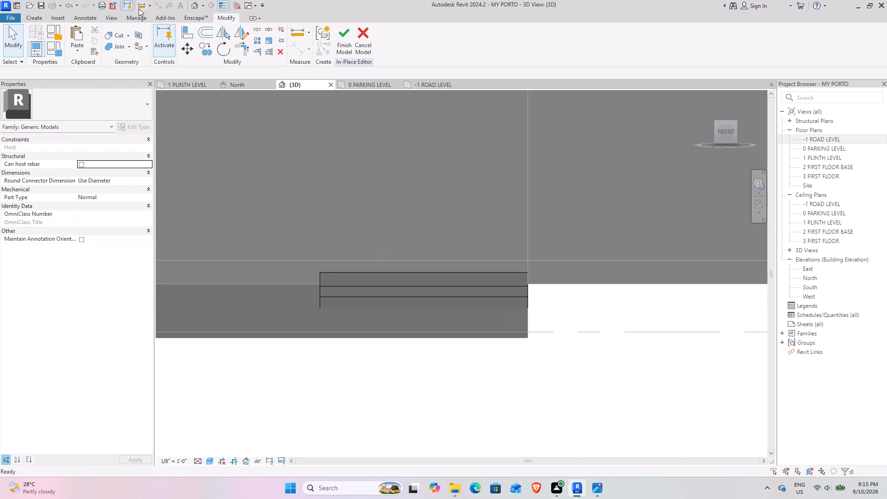
{"action": "left_click", "coordinate": [350, 260]}
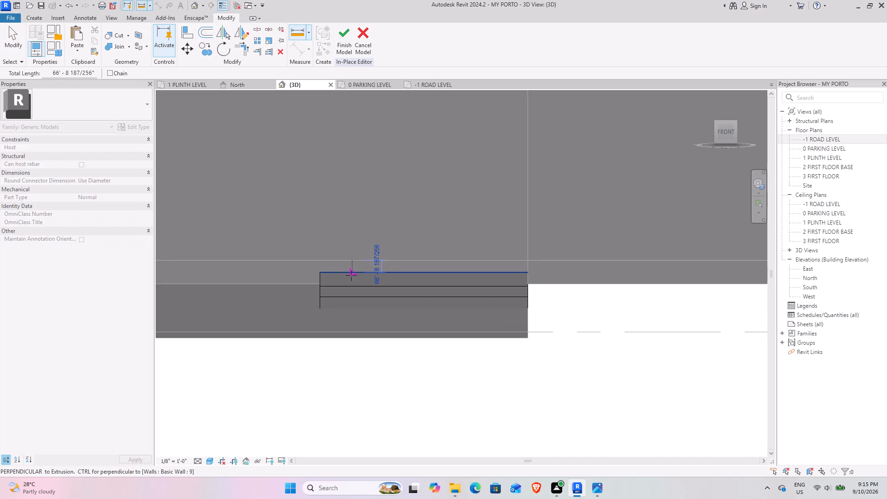
{"action": "scroll", "coordinate": [351, 275], "scroll_direction": "up", "scroll_amount": 3}
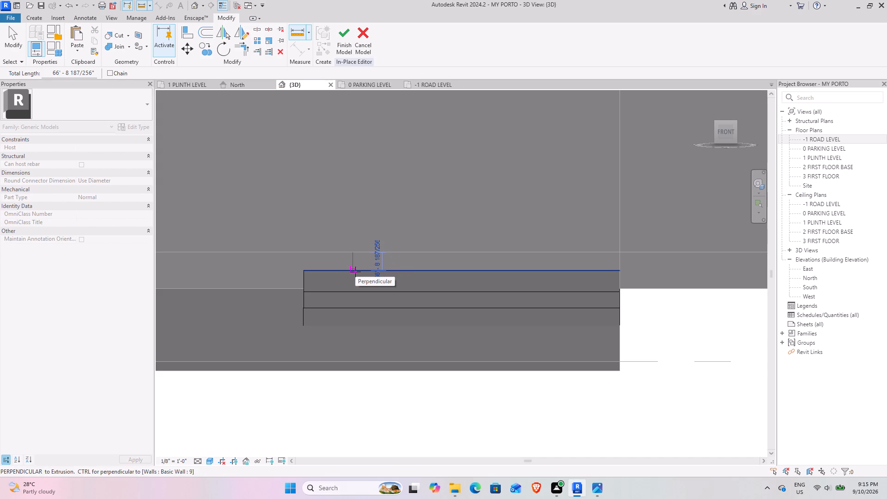
{"action": "key", "text": "Escape"}
{"action": "key", "text": "Escape"}
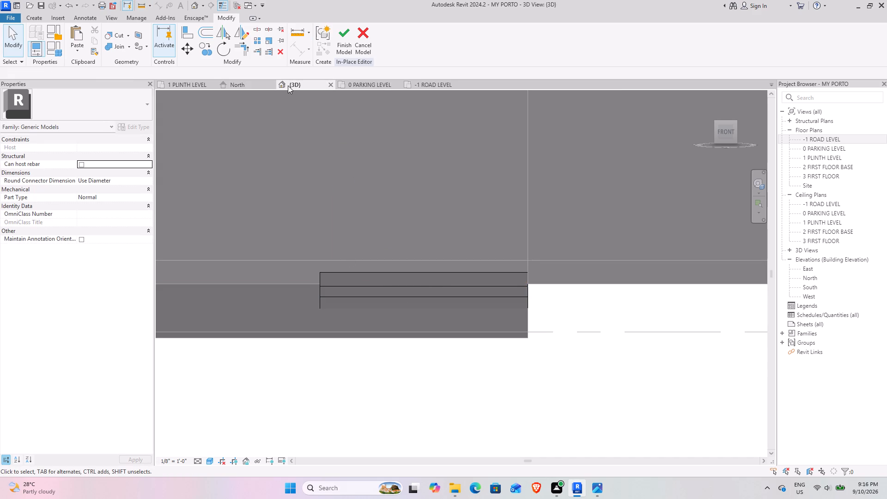
Sketch a rectangular extrusion about 8' 0" by 4' 2" over the top landing inside the L-shaped step on the -1 ROAD LEVEL plan, and finish the sketch.
{"action": "left_click", "coordinate": [436, 89]}
{"action": "scroll", "coordinate": [384, 324], "scroll_direction": "down", "scroll_amount": 3}
{"action": "middle_click_drag", "start_coordinate": [352, 294], "coordinate": [308, 270]}
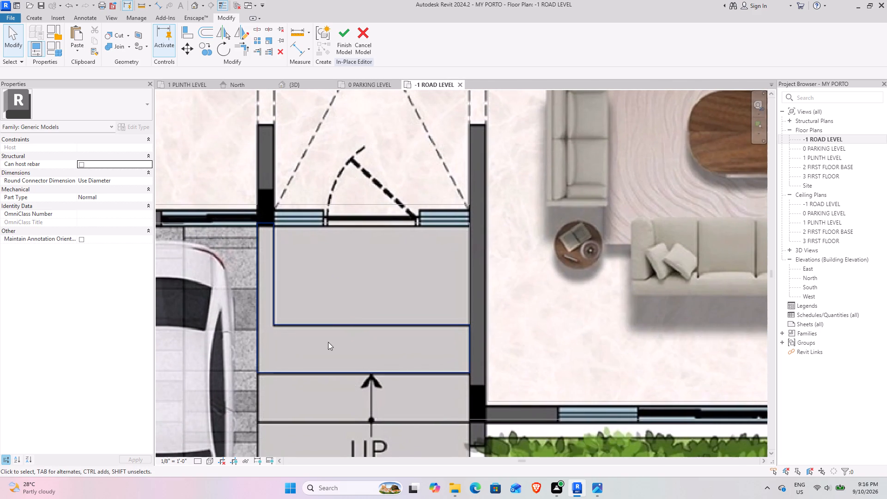
{"action": "left_click", "coordinate": [327, 327]}
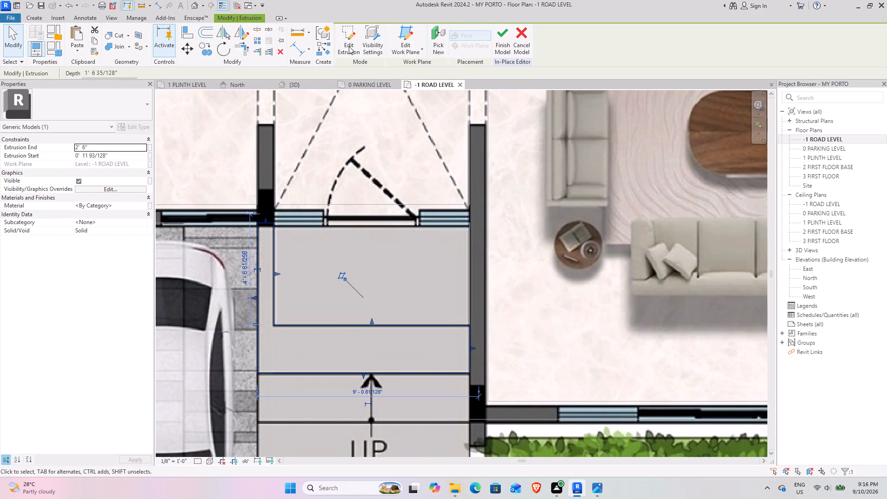
{"action": "left_click", "coordinate": [31, 17]}
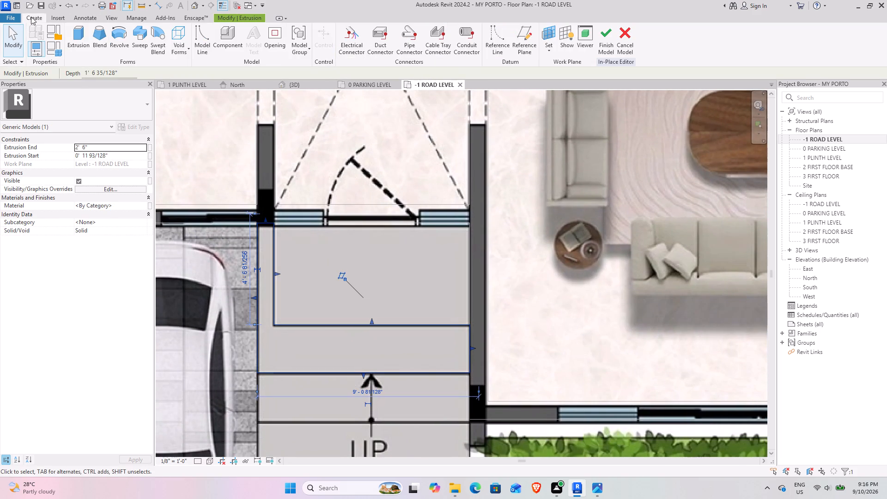
{"action": "left_click", "coordinate": [75, 30]}
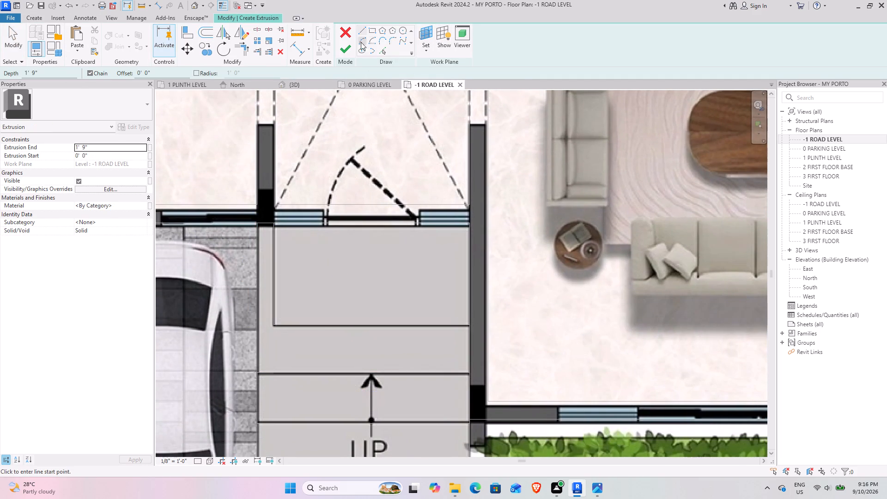
{"action": "left_click", "coordinate": [371, 33]}
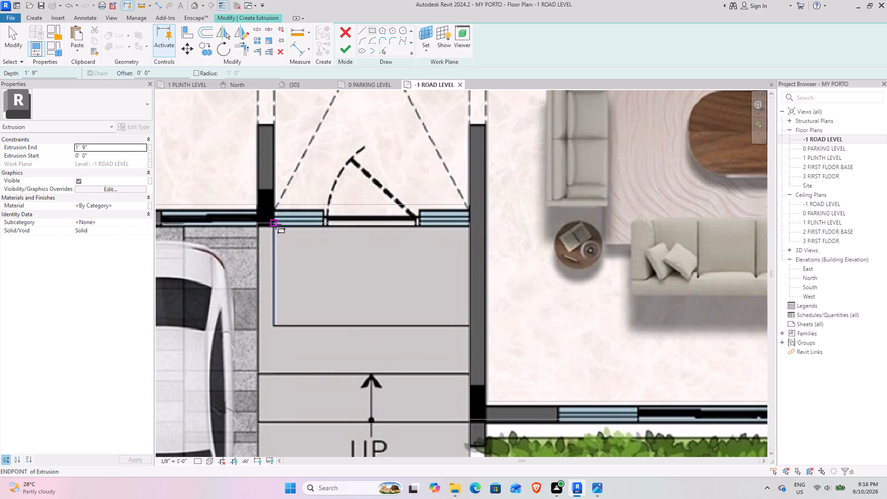
{"action": "left_click", "coordinate": [276, 224]}
{"action": "left_click", "coordinate": [469, 322]}
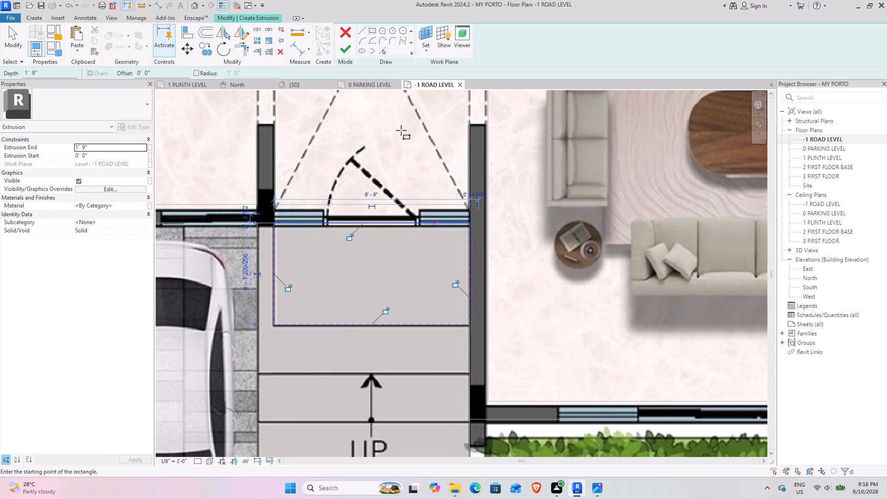
{"action": "left_click", "coordinate": [345, 53]}
In the front 3D view, stretch the landing extrusion's top to 3' 0", raise its bottom face towards the steps, and finish the in-place model.
{"action": "left_click", "coordinate": [301, 82]}
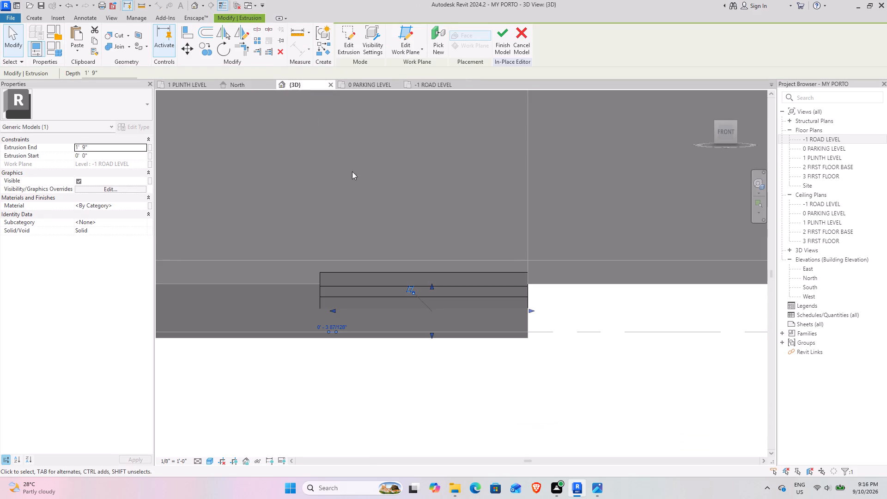
{"action": "middle_click_drag", "start_coordinate": [426, 307], "coordinate": [377, 299]}
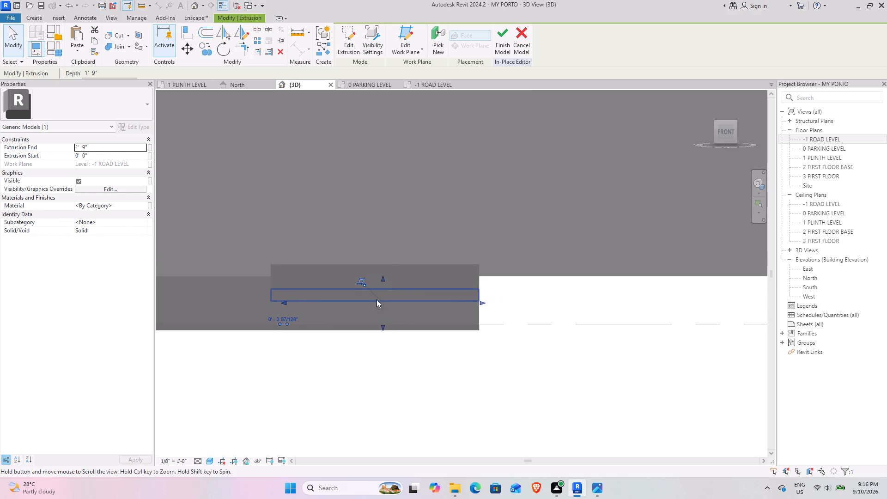
{"action": "middle_click_drag", "start_coordinate": [377, 299], "coordinate": [377, 299]}
{"action": "left_click_drag", "start_coordinate": [382, 276], "coordinate": [380, 254]}
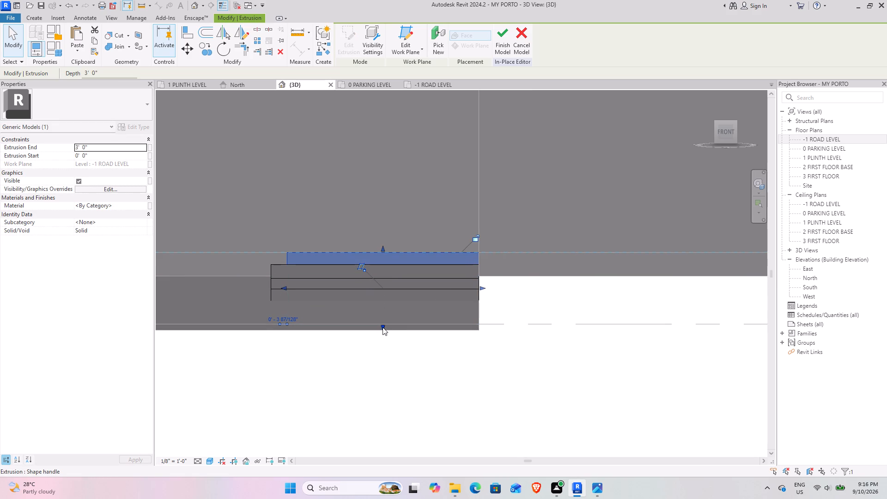
{"action": "left_click_drag", "start_coordinate": [383, 327], "coordinate": [379, 297]}
{"action": "left_click", "coordinate": [503, 38]}
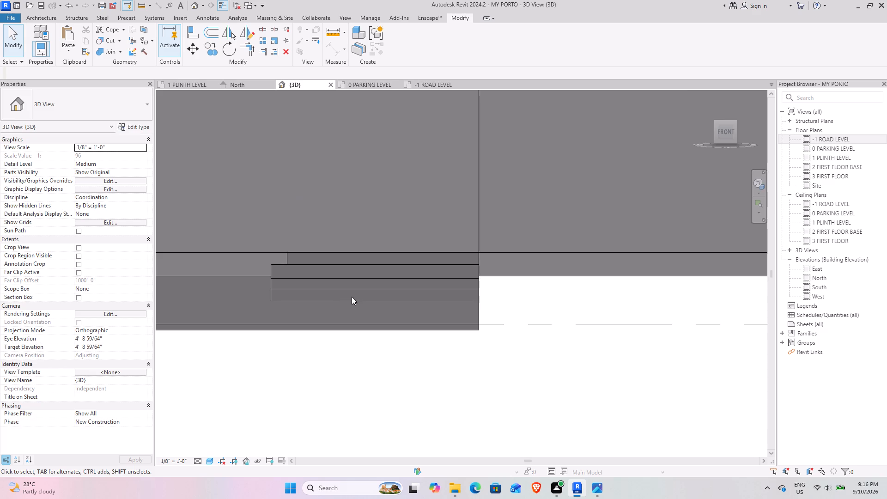
Examine the completed entrance steps and car porch ramp in 3D from the front, at low and raised angles.
{"action": "scroll", "coordinate": [352, 294], "scroll_direction": "down", "scroll_amount": 6}
{"action": "middle_click_drag", "start_coordinate": [332, 279], "coordinate": [372, 358], "text": "shift"}
{"action": "middle_click_drag", "start_coordinate": [401, 401], "coordinate": [350, 220]}
{"action": "scroll", "coordinate": [422, 329], "scroll_direction": "down", "scroll_amount": 3}
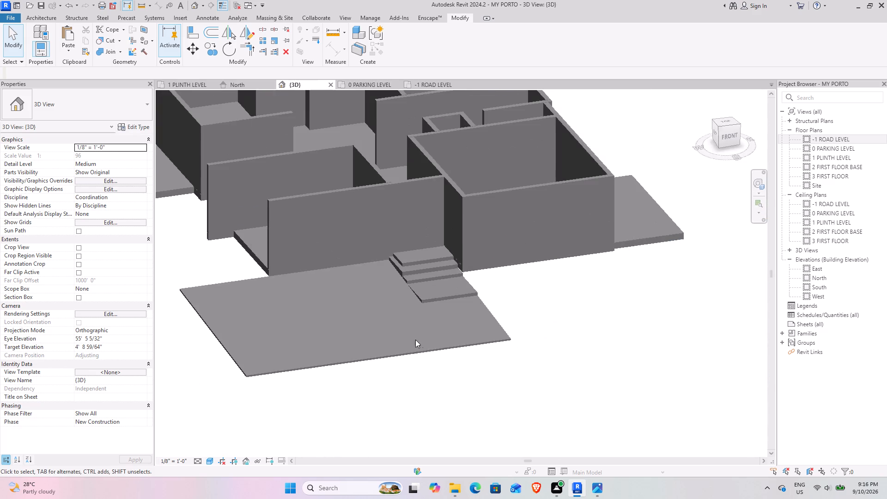
{"action": "middle_click_drag", "start_coordinate": [412, 340], "coordinate": [411, 303], "text": "shift"}
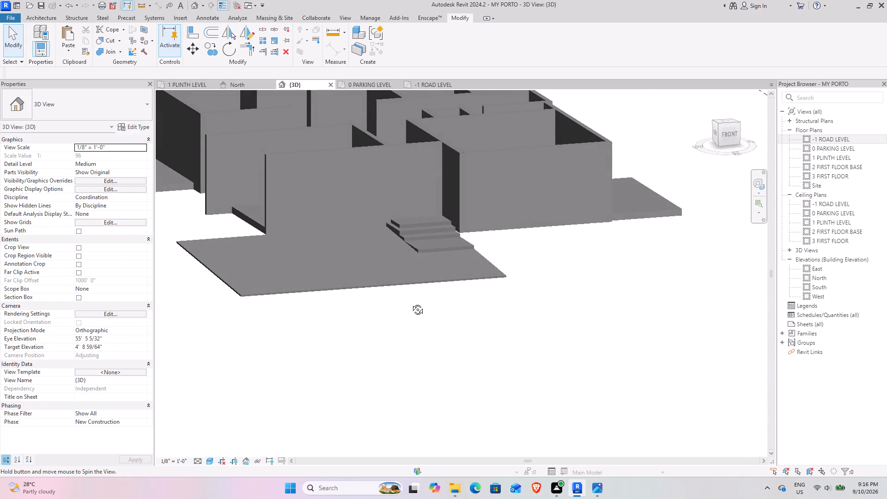
{"action": "middle_click_drag", "start_coordinate": [411, 303], "coordinate": [411, 302], "text": "shift"}
{"action": "middle_click_drag", "start_coordinate": [405, 303], "coordinate": [353, 304], "text": "shift"}
{"action": "middle_click_drag", "start_coordinate": [354, 304], "coordinate": [388, 291], "text": "shift"}
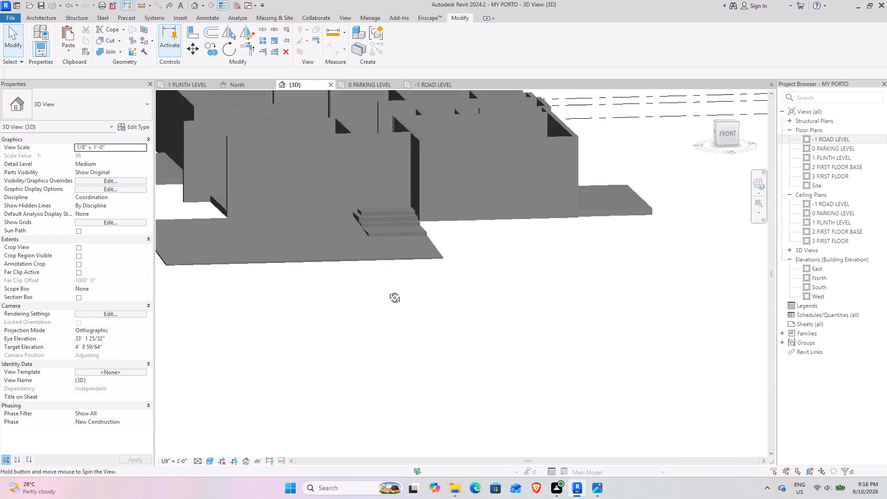
{"action": "middle_click_drag", "start_coordinate": [388, 291], "coordinate": [392, 353], "text": "shift"}
{"action": "scroll", "coordinate": [382, 337], "scroll_direction": "down", "scroll_amount": 6}
{"action": "middle_click_drag", "start_coordinate": [344, 362], "coordinate": [382, 341], "text": "shift"}
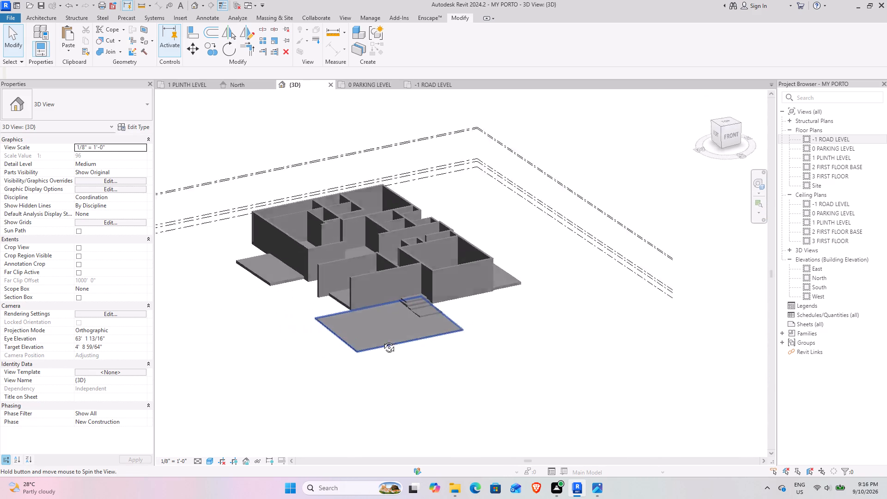
{"action": "middle_click_drag", "start_coordinate": [382, 341], "coordinate": [334, 327], "text": "shift"}
{"action": "scroll", "coordinate": [367, 279], "scroll_direction": "up", "scroll_amount": 8}
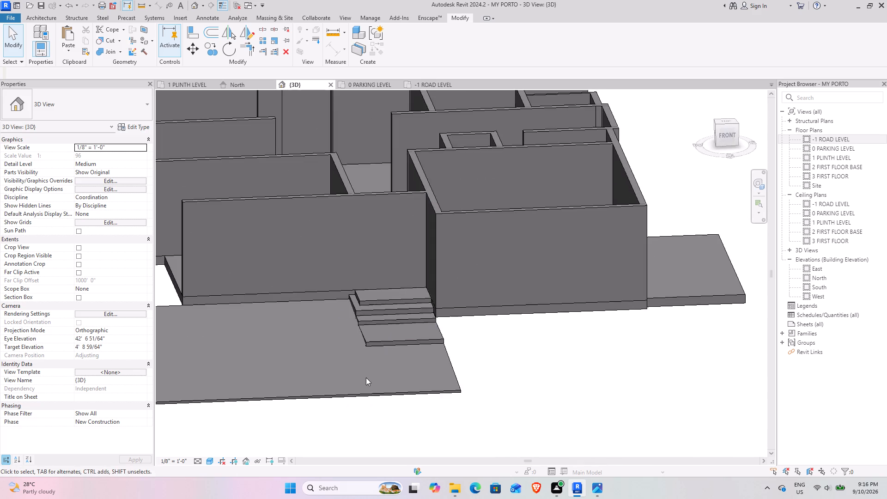
{"action": "middle_click_drag", "start_coordinate": [365, 377], "coordinate": [368, 356], "text": "shift"}
{"action": "scroll", "coordinate": [385, 279], "scroll_direction": "up", "scroll_amount": 4}
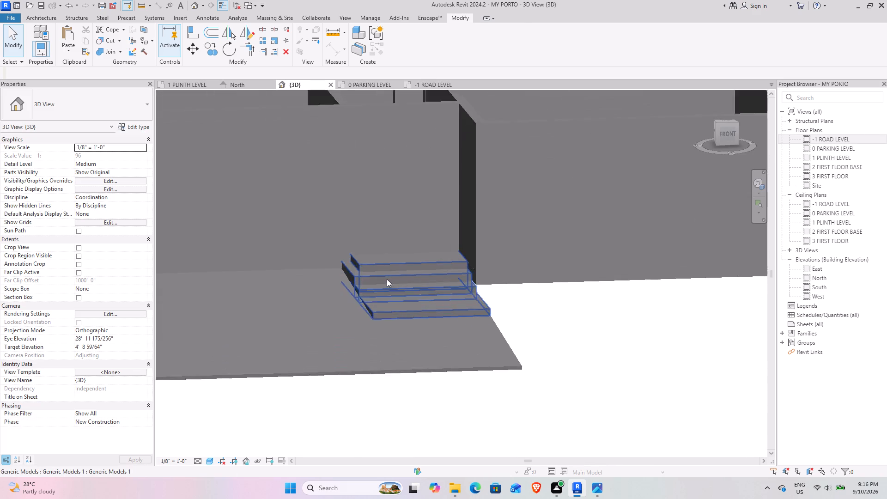
{"action": "scroll", "coordinate": [404, 304], "scroll_direction": "up", "scroll_amount": 4}
{"action": "scroll", "coordinate": [413, 377], "scroll_direction": "down", "scroll_amount": 5}
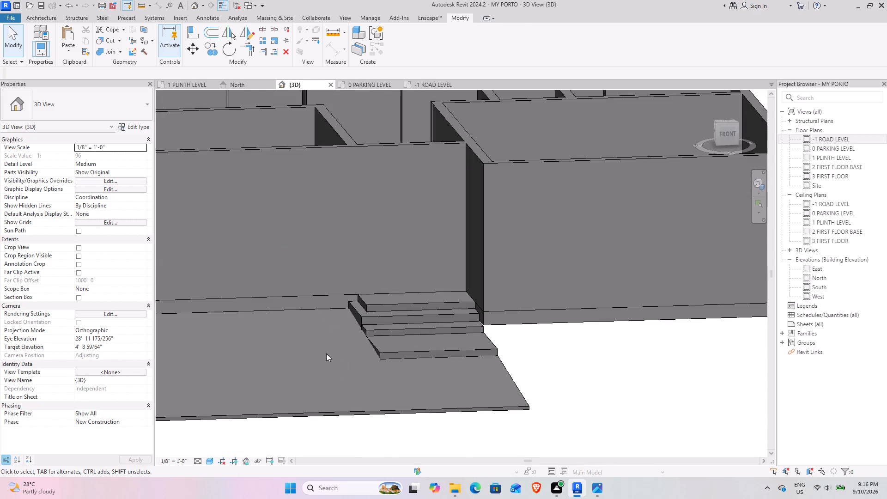
{"action": "middle_click_drag", "start_coordinate": [326, 353], "coordinate": [340, 331], "text": "shift"}
{"action": "scroll", "coordinate": [340, 331], "scroll_direction": "down", "scroll_amount": 5}
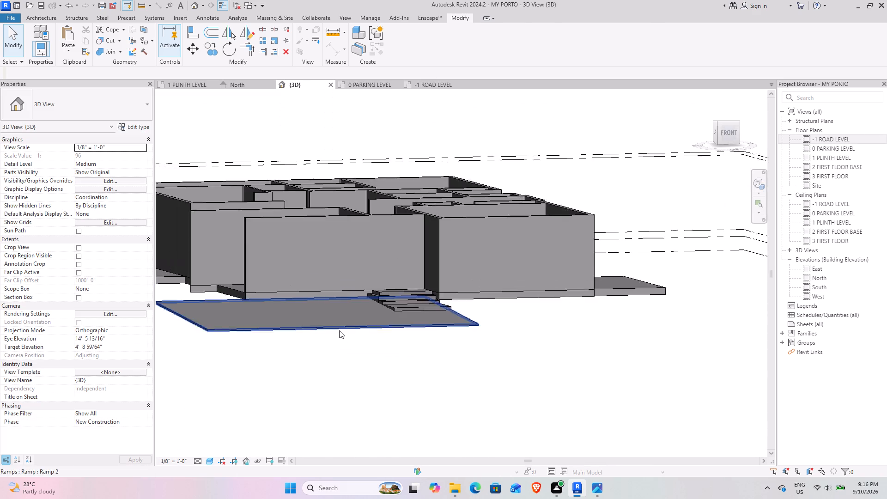
{"action": "middle_click_drag", "start_coordinate": [339, 330], "coordinate": [342, 392], "text": "shift"}
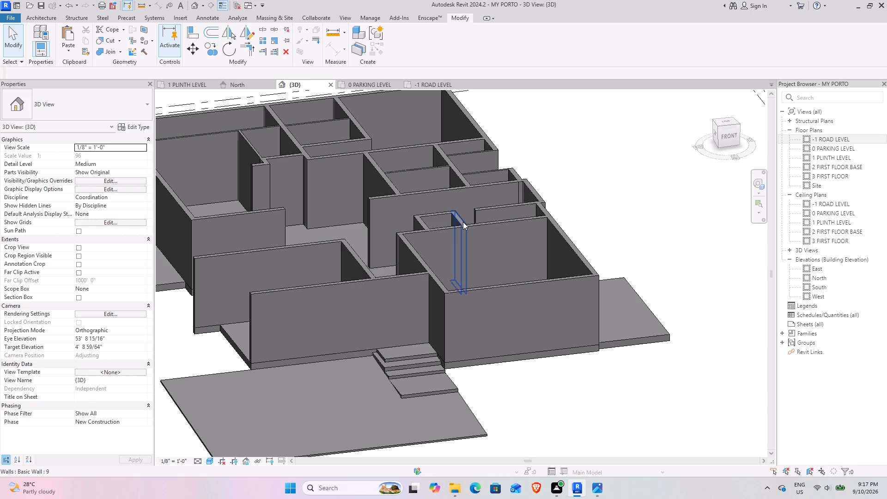
Examine the whole house model in 3D from above, the side and the front, including the ramp and entrance steps.
{"action": "scroll", "coordinate": [383, 312], "scroll_direction": "down", "scroll_amount": 4}
{"action": "middle_click_drag", "start_coordinate": [381, 292], "coordinate": [384, 322]}
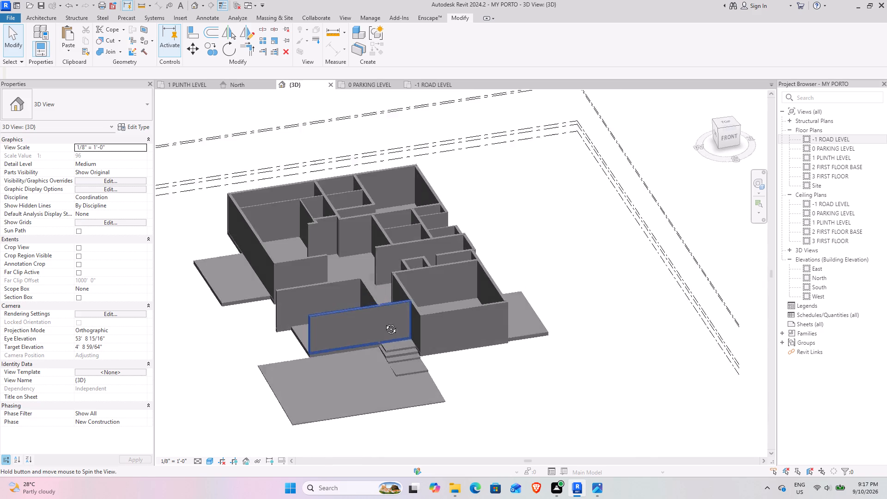
{"action": "middle_click_drag", "start_coordinate": [384, 322], "coordinate": [386, 355]}
{"action": "scroll", "coordinate": [365, 301], "scroll_direction": "up", "scroll_amount": 5}
{"action": "middle_click_drag", "start_coordinate": [365, 386], "coordinate": [522, 238]}
{"action": "scroll", "coordinate": [535, 259], "scroll_direction": "down", "scroll_amount": 4}
{"action": "middle_click_drag", "start_coordinate": [537, 283], "coordinate": [489, 286], "text": "shift"}
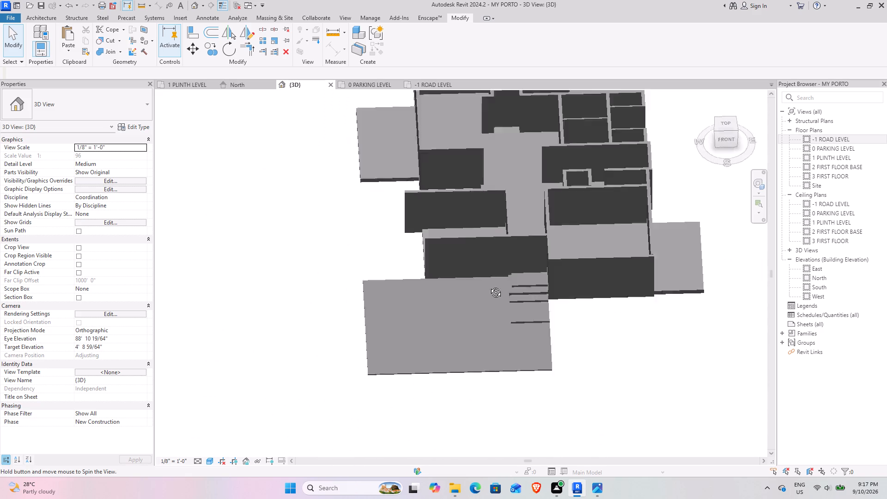
{"action": "middle_click_drag", "start_coordinate": [489, 286], "coordinate": [606, 254], "text": "shift"}
{"action": "scroll", "coordinate": [616, 263], "scroll_direction": "up", "scroll_amount": 3}
{"action": "middle_click_drag", "start_coordinate": [621, 273], "coordinate": [609, 273], "text": "shift"}
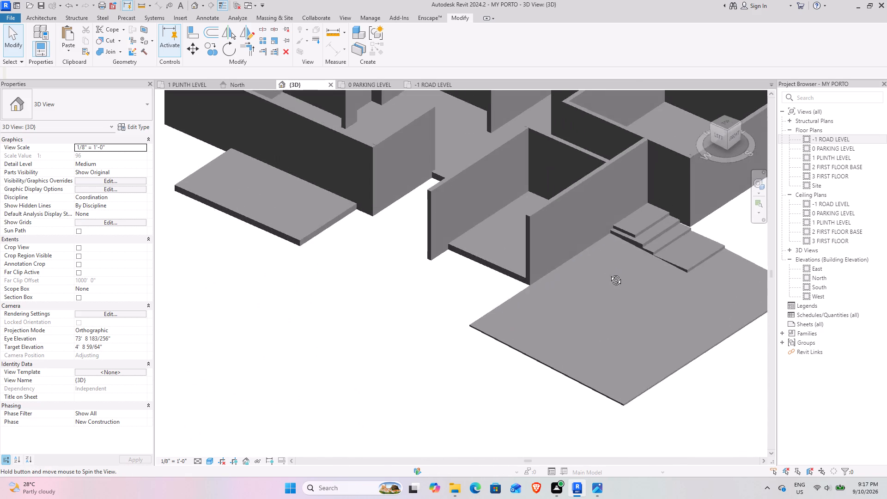
{"action": "middle_click_drag", "start_coordinate": [609, 273], "coordinate": [539, 250], "text": "shift"}
{"action": "scroll", "coordinate": [460, 286], "scroll_direction": "down", "scroll_amount": 4}
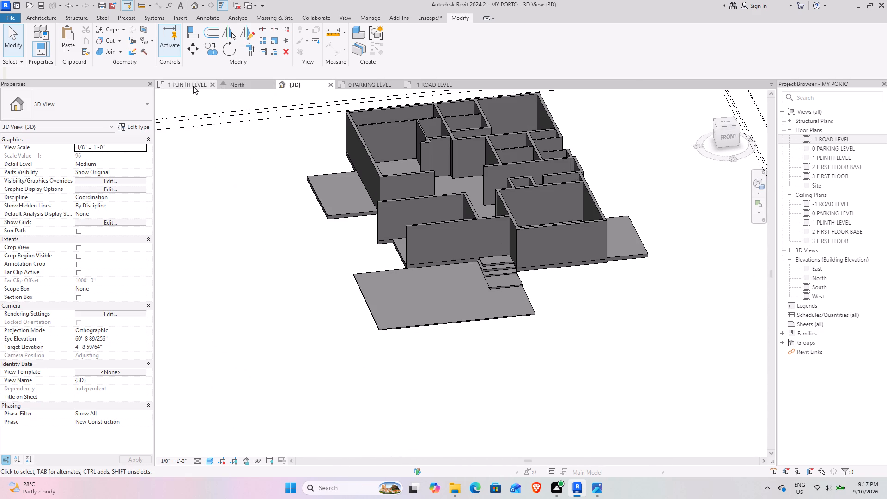
Examine the -1 ROAD LEVEL plan around the entrance, car porch, lawn and road, and the extent of the whole plan sheet.
{"action": "left_click", "coordinate": [429, 84]}
{"action": "scroll", "coordinate": [427, 304], "scroll_direction": "down", "scroll_amount": 9}
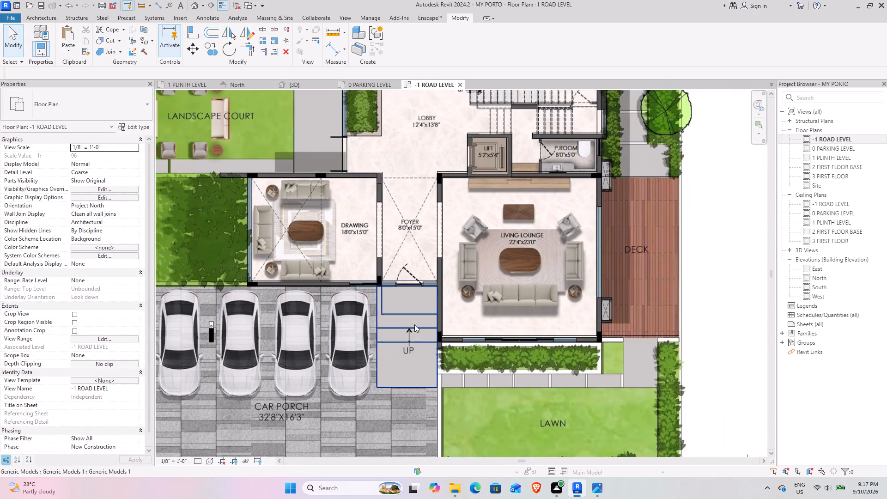
{"action": "middle_click_drag", "start_coordinate": [406, 321], "coordinate": [447, 209]}
{"action": "scroll", "coordinate": [419, 291], "scroll_direction": "down", "scroll_amount": 4}
{"action": "middle_click_drag", "start_coordinate": [376, 303], "coordinate": [471, 243]}
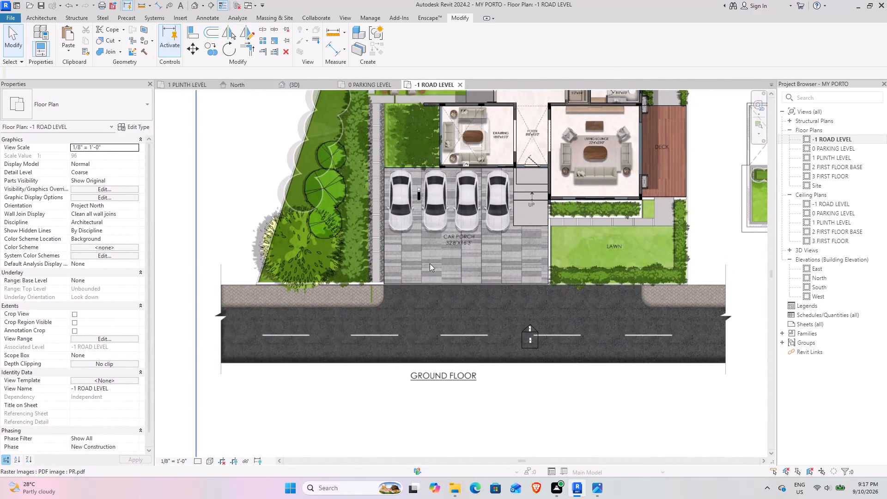
{"action": "scroll", "coordinate": [398, 275], "scroll_direction": "down", "scroll_amount": 4}
{"action": "middle_click_drag", "start_coordinate": [477, 263], "coordinate": [453, 281]}
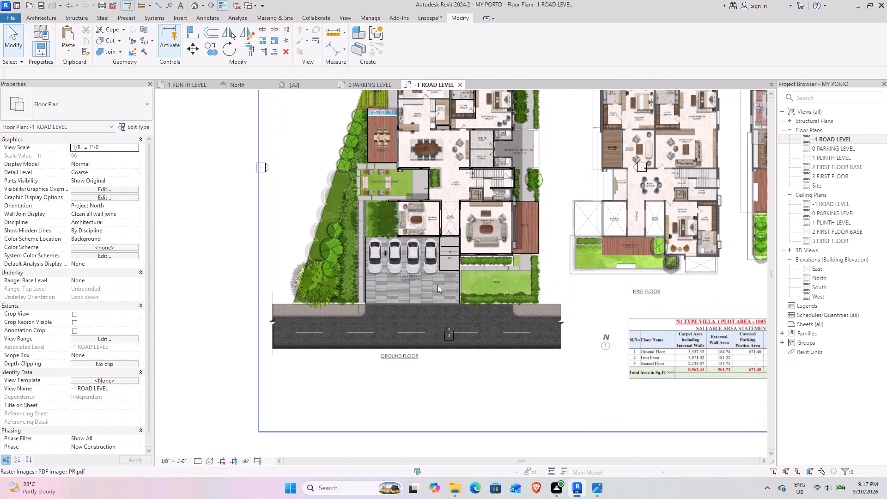
{"action": "scroll", "coordinate": [396, 250], "scroll_direction": "down", "scroll_amount": 3}
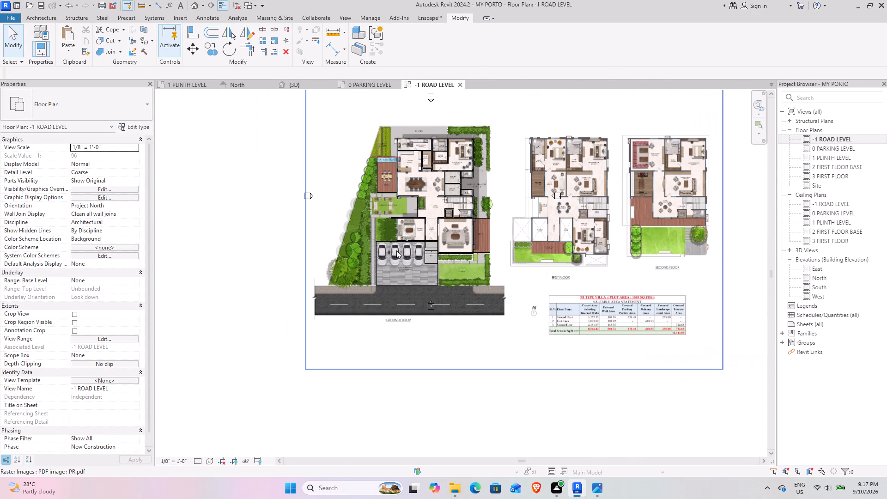
{"action": "middle_click_drag", "start_coordinate": [383, 249], "coordinate": [382, 279]}
{"action": "scroll", "coordinate": [425, 216], "scroll_direction": "up", "scroll_amount": 4}
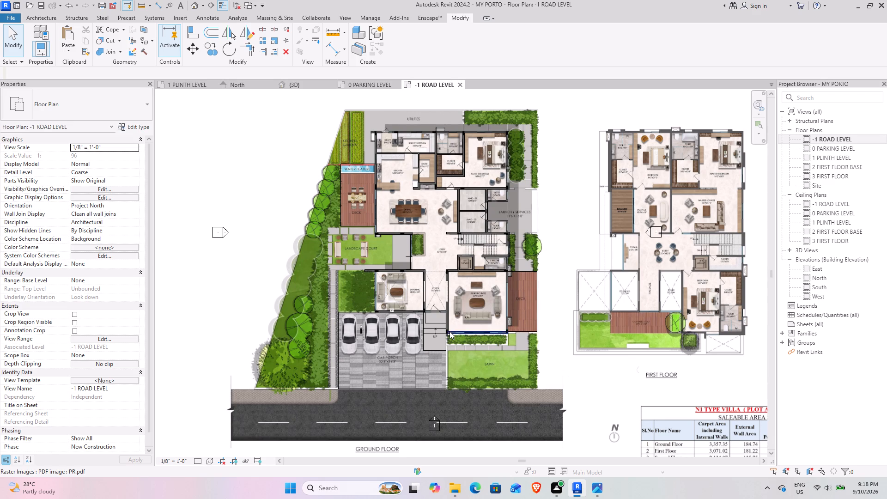
{"action": "scroll", "coordinate": [442, 334], "scroll_direction": "down", "scroll_amount": 5}
{"action": "middle_click_drag", "start_coordinate": [421, 340], "coordinate": [415, 276]}
{"action": "scroll", "coordinate": [467, 300], "scroll_direction": "up", "scroll_amount": 4}
{"action": "scroll", "coordinate": [387, 237], "scroll_direction": "down", "scroll_amount": 2}
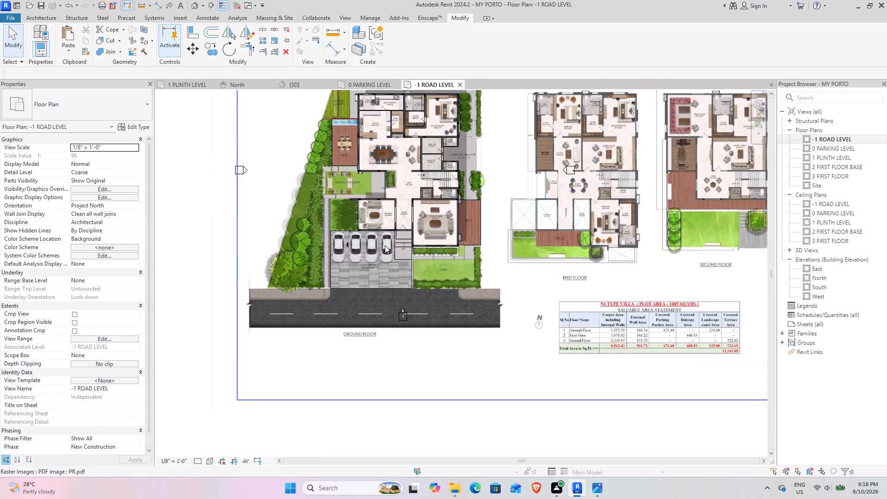
{"action": "scroll", "coordinate": [385, 245], "scroll_direction": "down", "scroll_amount": 2}
{"action": "middle_click_drag", "start_coordinate": [377, 233], "coordinate": [389, 268]}
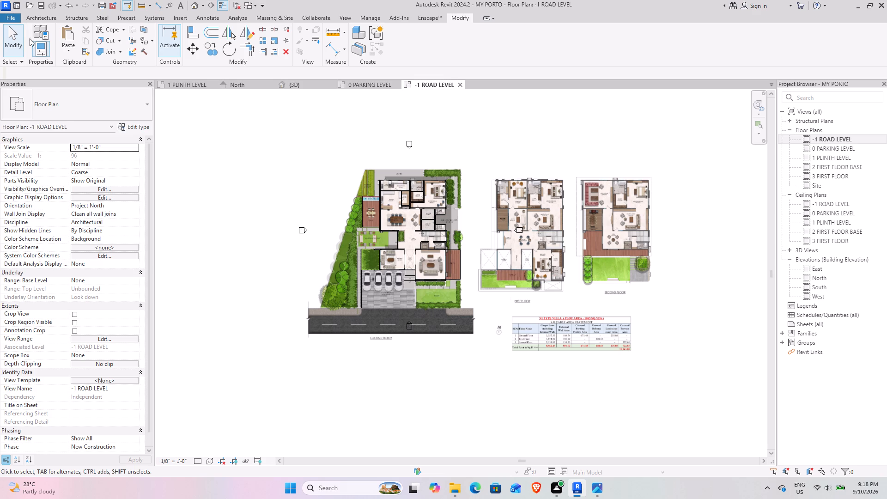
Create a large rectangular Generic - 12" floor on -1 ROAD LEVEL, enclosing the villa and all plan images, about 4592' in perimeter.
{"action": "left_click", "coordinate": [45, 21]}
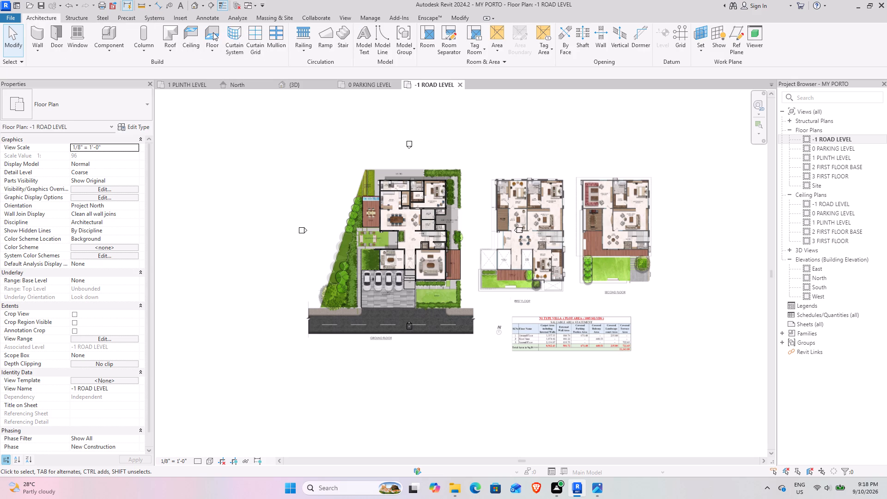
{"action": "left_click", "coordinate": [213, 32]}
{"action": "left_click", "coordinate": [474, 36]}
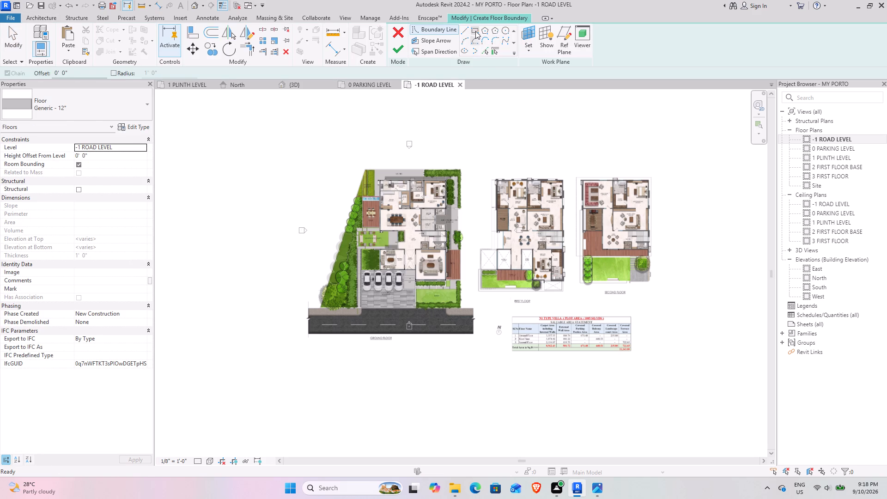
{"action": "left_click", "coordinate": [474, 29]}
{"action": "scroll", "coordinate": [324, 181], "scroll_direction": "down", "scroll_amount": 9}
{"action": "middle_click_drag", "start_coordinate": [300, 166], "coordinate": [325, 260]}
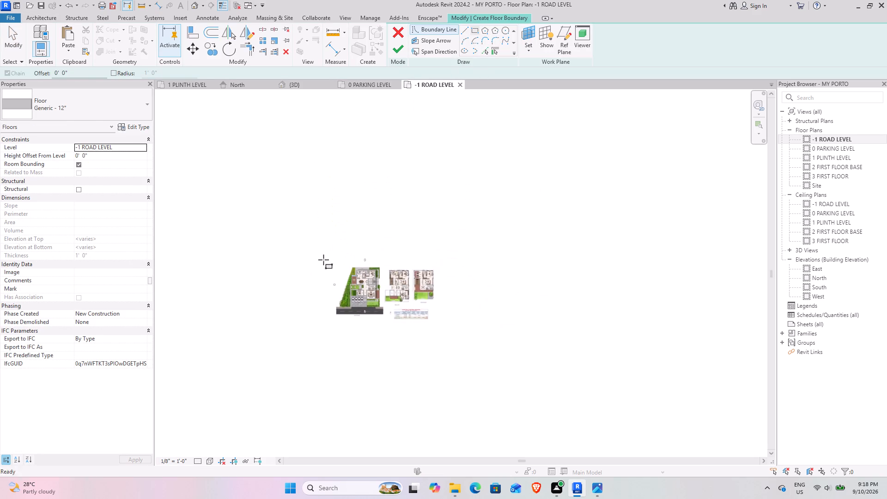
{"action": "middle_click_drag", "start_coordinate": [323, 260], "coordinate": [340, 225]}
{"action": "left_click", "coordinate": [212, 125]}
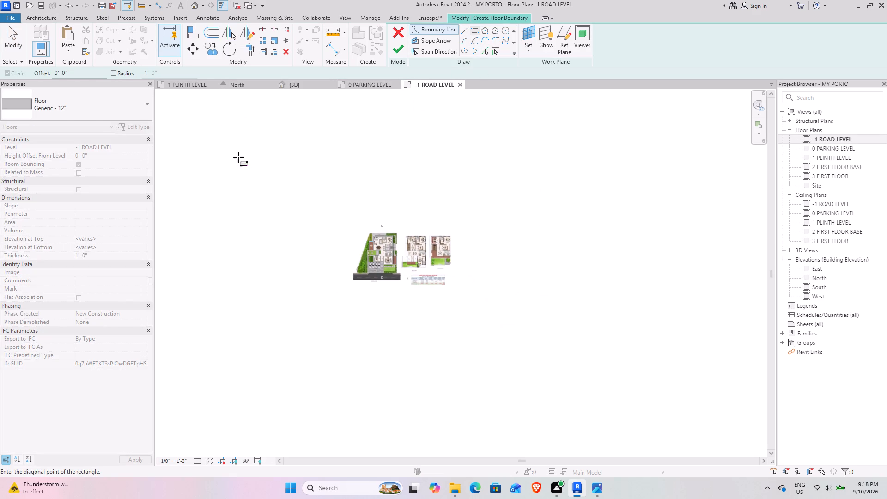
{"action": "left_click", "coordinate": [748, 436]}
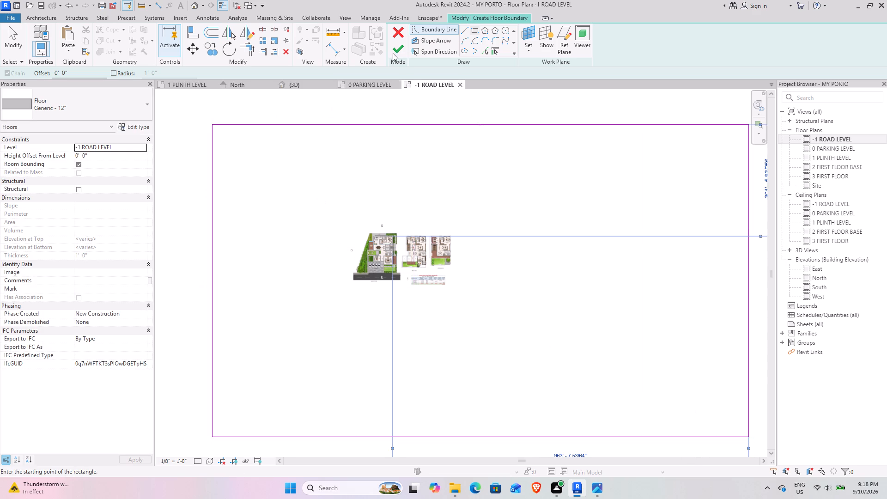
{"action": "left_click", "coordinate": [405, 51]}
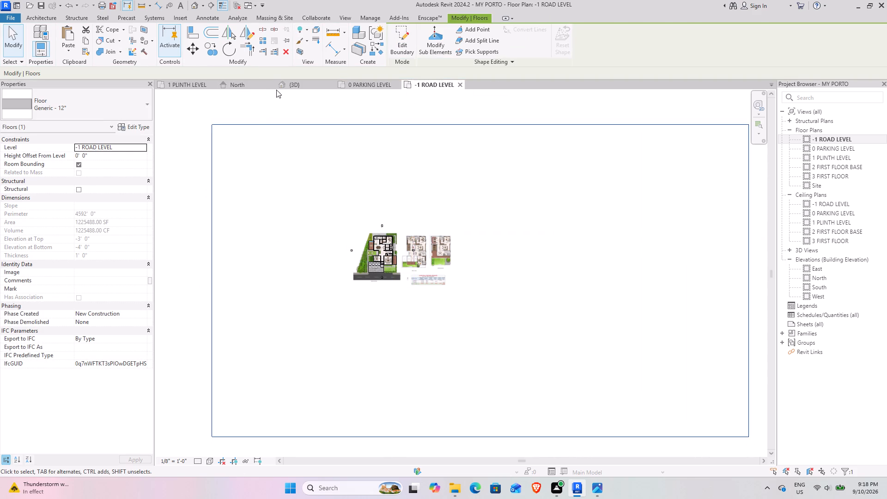
Examine the large road-level floor slab around the house in 3D, from raised and low front angles.
{"action": "left_click", "coordinate": [287, 88]}
{"action": "left_click", "coordinate": [572, 352]}
{"action": "scroll", "coordinate": [455, 339], "scroll_direction": "down", "scroll_amount": 5}
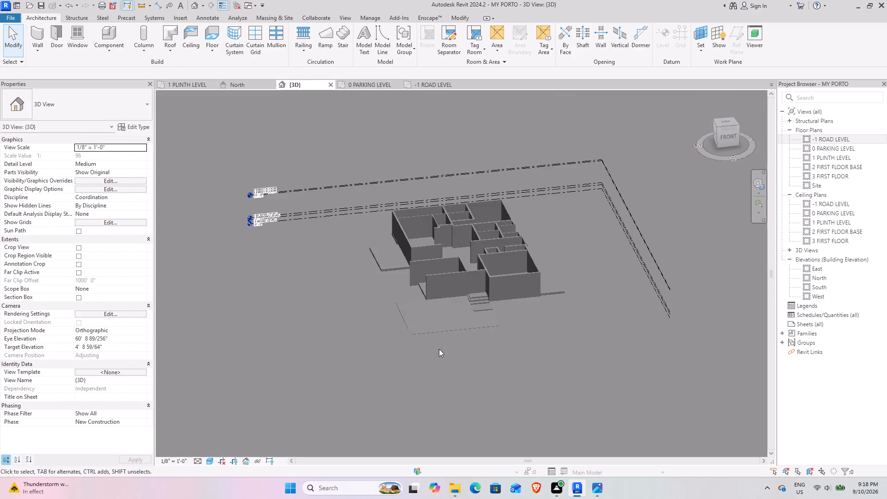
{"action": "middle_click_drag", "start_coordinate": [390, 363], "coordinate": [468, 310], "text": "shift"}
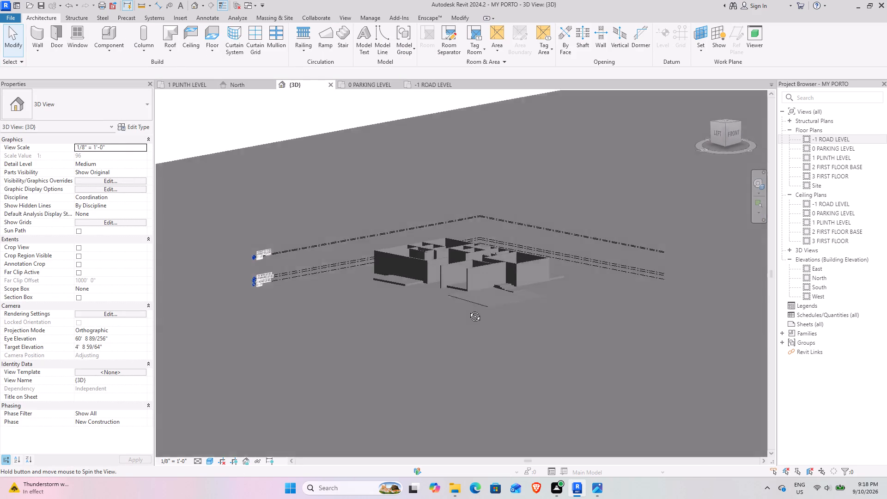
{"action": "middle_click_drag", "start_coordinate": [468, 310], "coordinate": [384, 354], "text": "shift"}
{"action": "scroll", "coordinate": [385, 354], "scroll_direction": "down", "scroll_amount": 3}
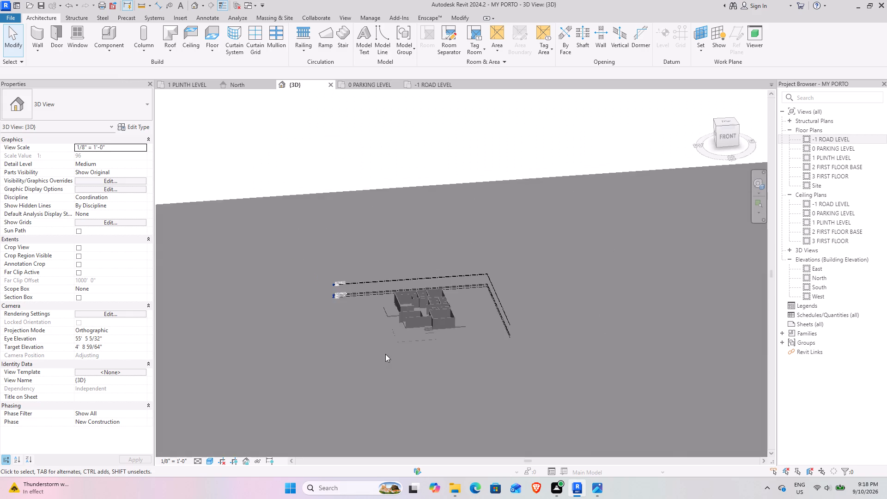
{"action": "scroll", "coordinate": [385, 354], "scroll_direction": "down", "scroll_amount": 5}
{"action": "middle_click_drag", "start_coordinate": [383, 355], "coordinate": [368, 327], "text": "shift"}
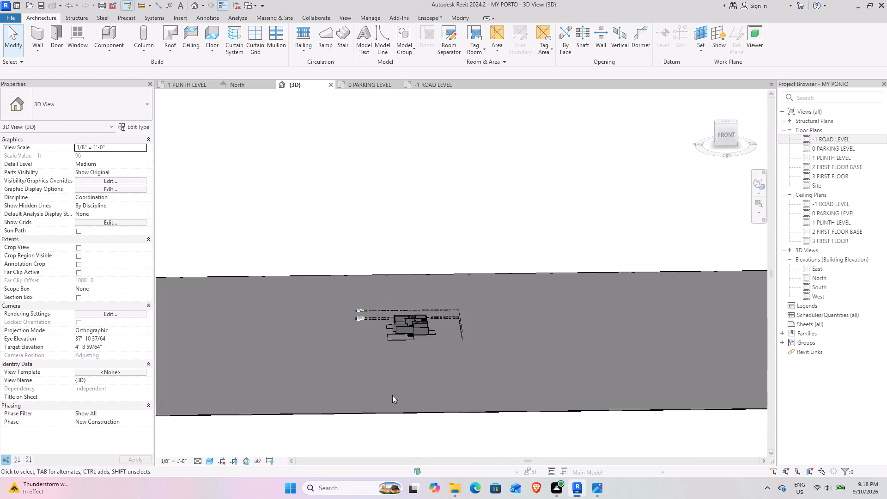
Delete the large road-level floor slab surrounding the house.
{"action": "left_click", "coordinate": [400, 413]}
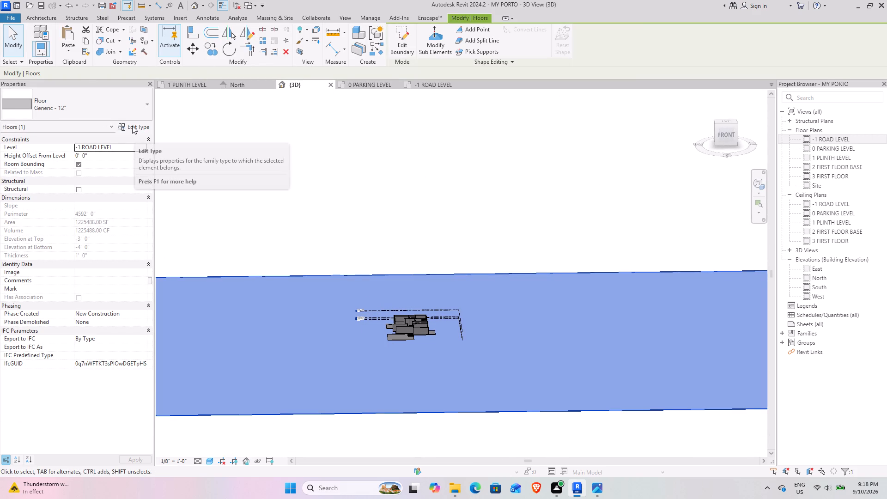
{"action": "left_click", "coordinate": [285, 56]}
Examine the house model in 3D from above and the front, including the ramp, entrance steps and side decks.
{"action": "scroll", "coordinate": [408, 335], "scroll_direction": "up", "scroll_amount": 9}
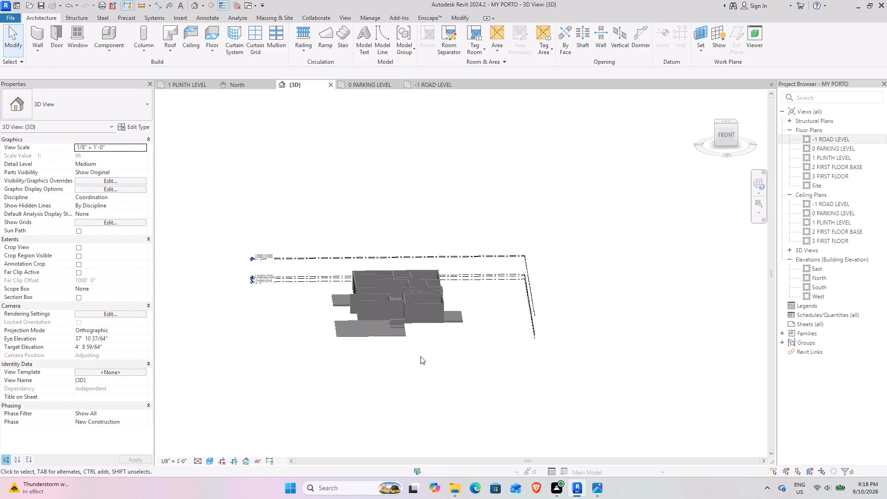
{"action": "scroll", "coordinate": [420, 356], "scroll_direction": "up", "scroll_amount": 3}
{"action": "middle_click_drag", "start_coordinate": [381, 326], "coordinate": [382, 414], "text": "shift"}
{"action": "middle_click_drag", "start_coordinate": [382, 414], "coordinate": [468, 399]}
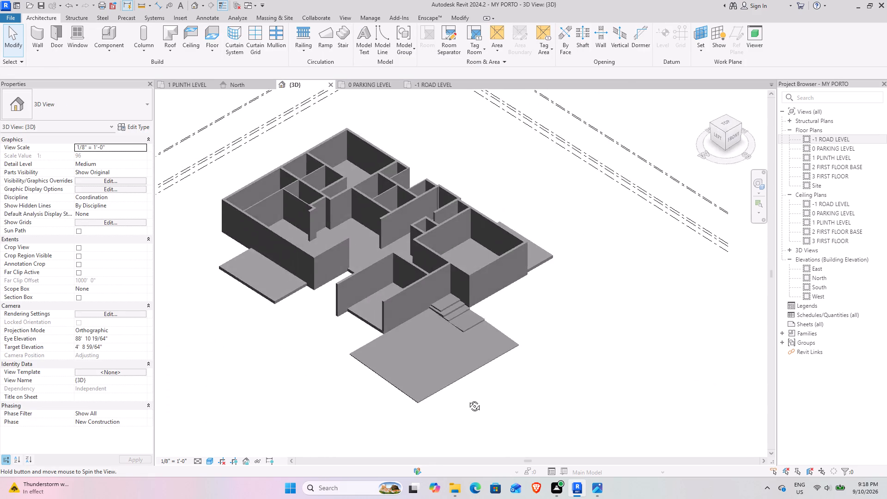
{"action": "middle_click_drag", "start_coordinate": [468, 399], "coordinate": [386, 353]}
{"action": "middle_click_drag", "start_coordinate": [386, 353], "coordinate": [384, 408], "text": "shift"}
{"action": "scroll", "coordinate": [462, 320], "scroll_direction": "up", "scroll_amount": 4}
{"action": "middle_click_drag", "start_coordinate": [382, 351], "coordinate": [397, 420]}
{"action": "middle_click_drag", "start_coordinate": [398, 421], "coordinate": [426, 292]}
{"action": "scroll", "coordinate": [407, 299], "scroll_direction": "down", "scroll_amount": 4}
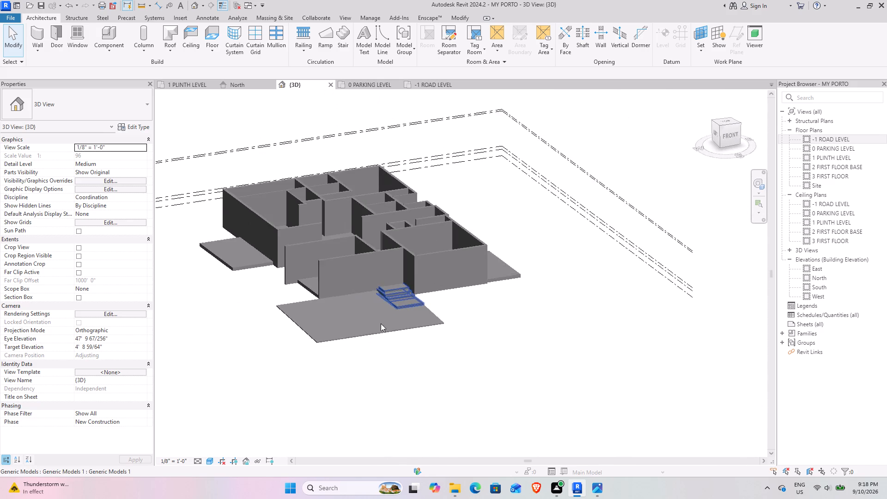
{"action": "middle_click_drag", "start_coordinate": [376, 323], "coordinate": [384, 397], "text": "shift"}
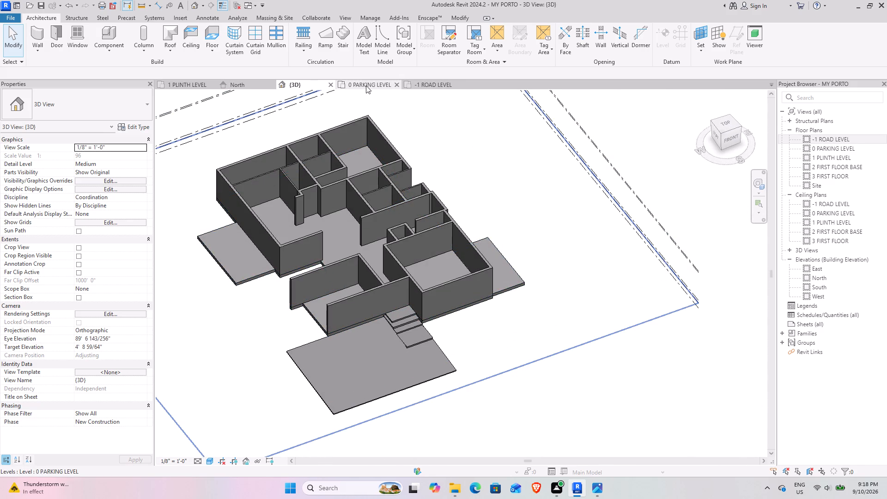
Examine the entrance steps, car porch edge and lawn on the 0 PARKING LEVEL and 1 PLINTH LEVEL plans.
{"action": "left_click", "coordinate": [365, 85]}
{"action": "scroll", "coordinate": [377, 281], "scroll_direction": "down", "scroll_amount": 5}
{"action": "scroll", "coordinate": [453, 298], "scroll_direction": "up", "scroll_amount": 4}
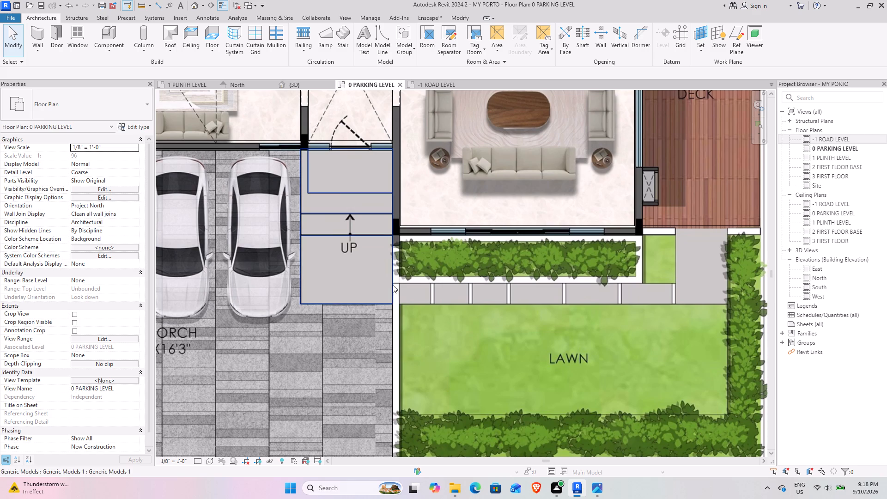
{"action": "left_click", "coordinate": [199, 85]}
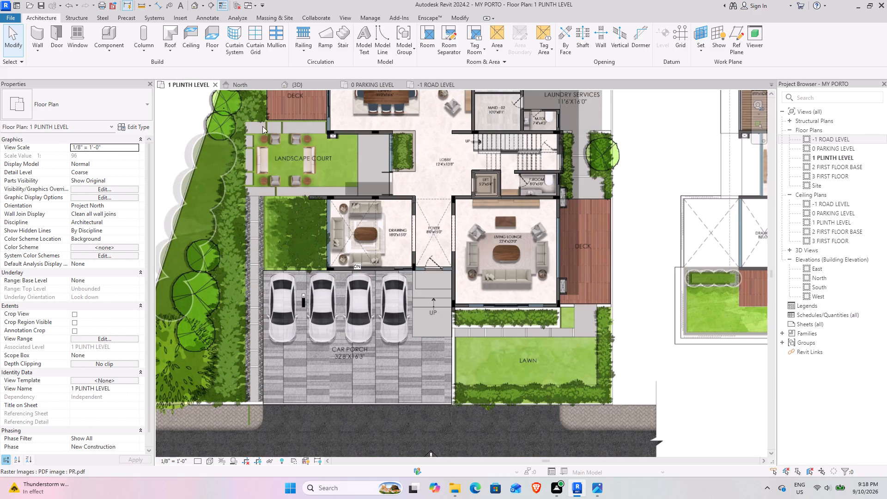
{"action": "scroll", "coordinate": [468, 328], "scroll_direction": "up", "scroll_amount": 8}
{"action": "middle_click_drag", "start_coordinate": [459, 356], "coordinate": [387, 264]}
{"action": "scroll", "coordinate": [390, 263], "scroll_direction": "down", "scroll_amount": 2}
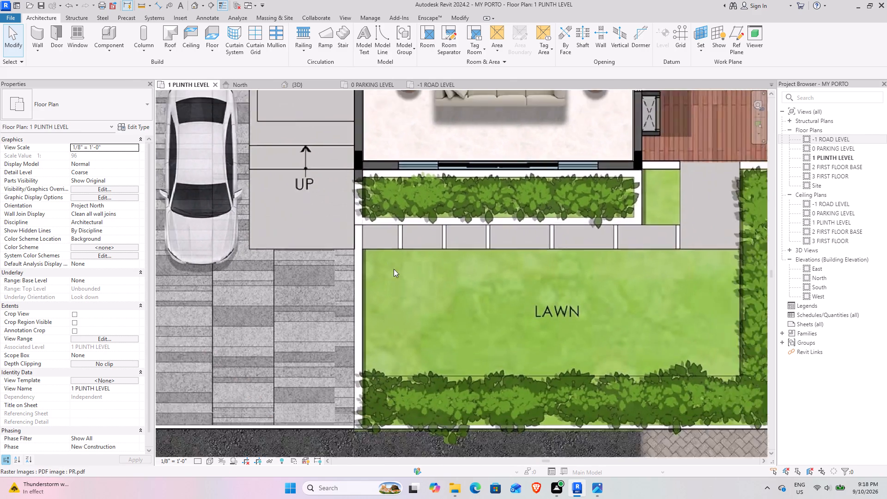
{"action": "scroll", "coordinate": [394, 269], "scroll_direction": "down", "scroll_amount": 2}
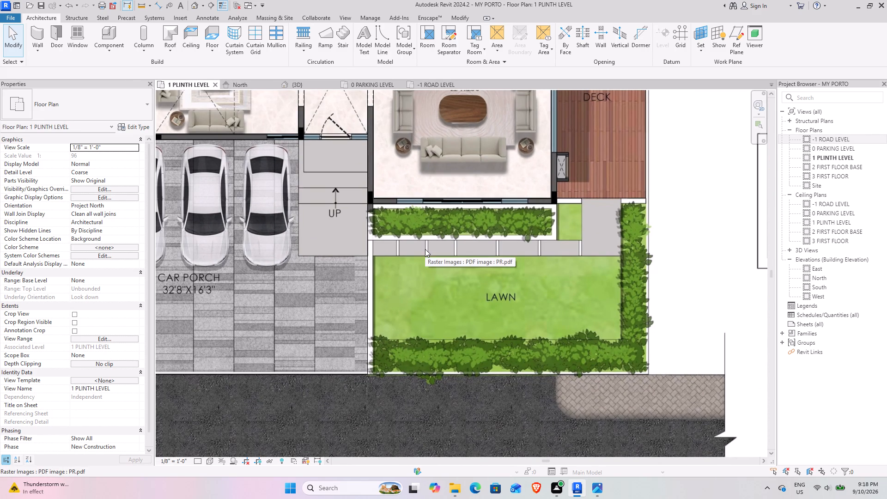
On the -1 ROAD LEVEL plan, measure the width of the white strip between the car porch paving and the lawn.
{"action": "left_click", "coordinate": [438, 86]}
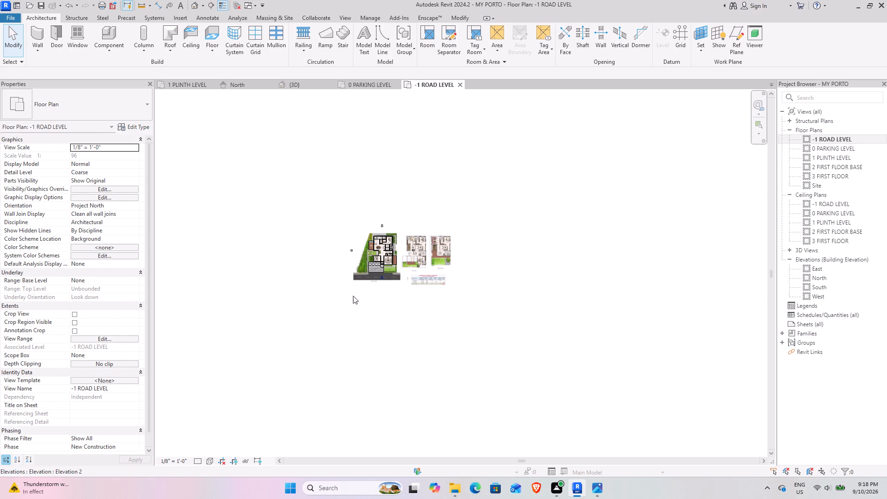
{"action": "scroll", "coordinate": [375, 272], "scroll_direction": "up", "scroll_amount": 12}
{"action": "scroll", "coordinate": [362, 346], "scroll_direction": "up", "scroll_amount": 7}
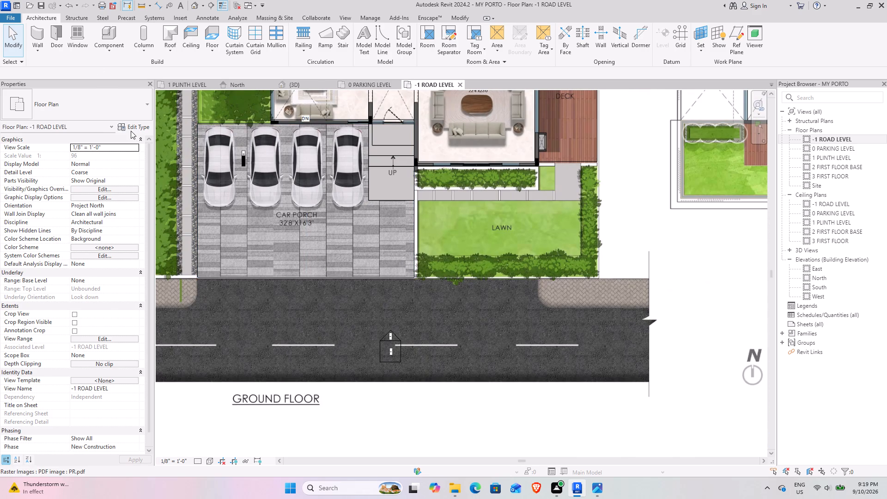
{"action": "scroll", "coordinate": [436, 186], "scroll_direction": "up", "scroll_amount": 4}
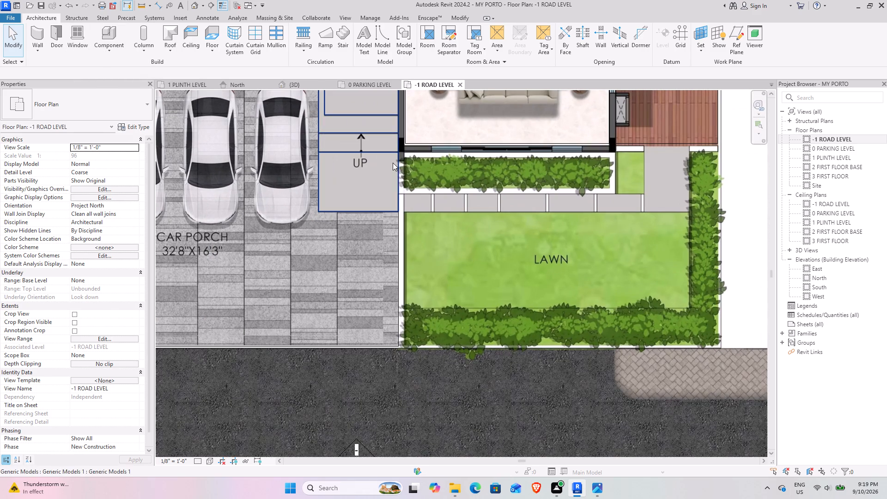
{"action": "middle_click_drag", "start_coordinate": [434, 262], "coordinate": [428, 295]}
{"action": "scroll", "coordinate": [402, 258], "scroll_direction": "up", "scroll_amount": 3}
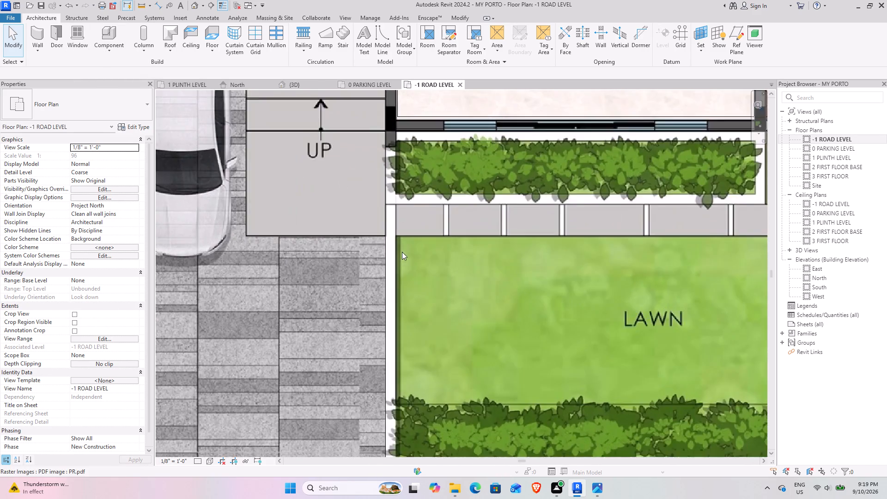
{"action": "scroll", "coordinate": [402, 252], "scroll_direction": "up", "scroll_amount": 4}
{"action": "left_click", "coordinate": [142, 4]}
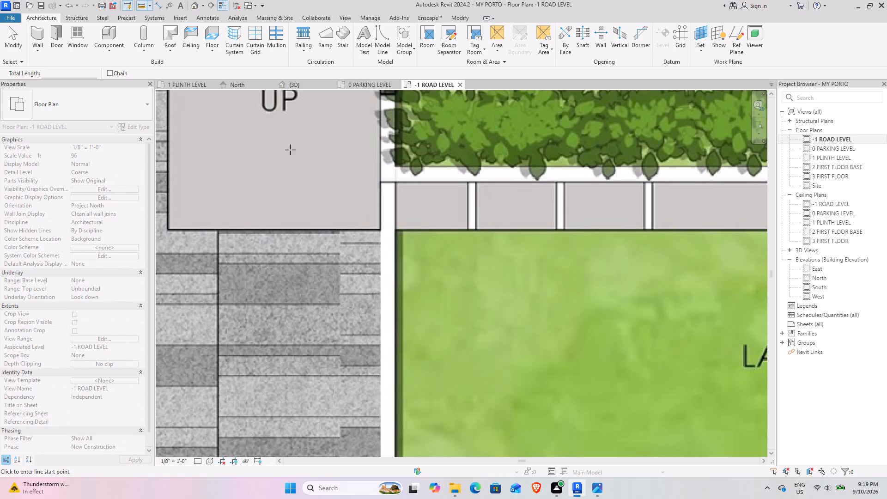
{"action": "left_click", "coordinate": [382, 295]}
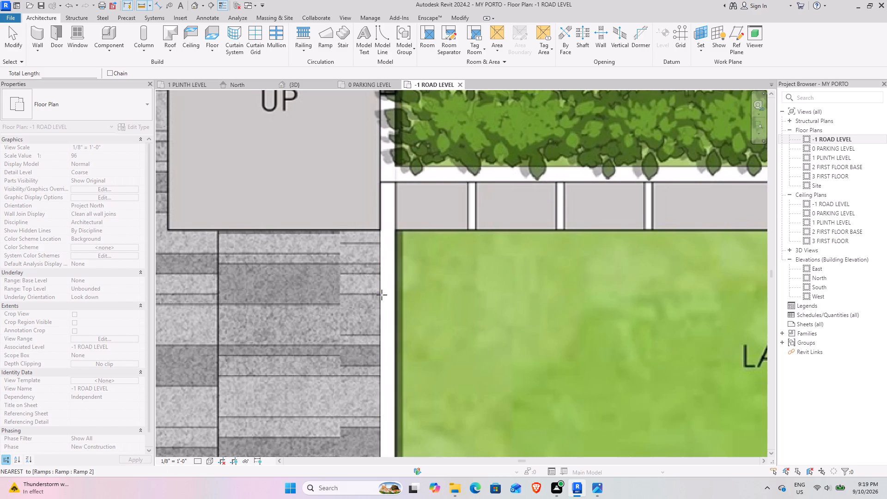
{"action": "scroll", "coordinate": [397, 295], "scroll_direction": "up", "scroll_amount": 5}
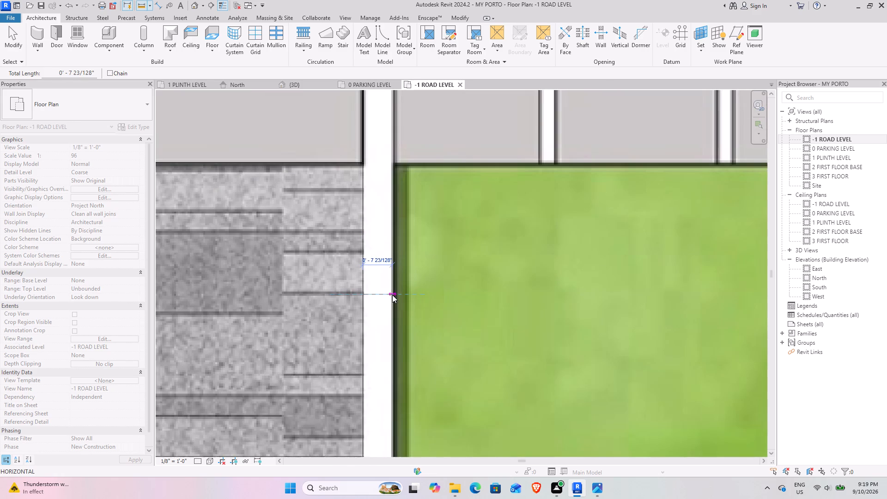
{"action": "key", "text": "Escape"}
{"action": "key", "text": "Escape"}
Duplicate basic wall type 4 as a new type named 6 and set its structure layer thickness to 6".
{"action": "scroll", "coordinate": [382, 246], "scroll_direction": "down", "scroll_amount": 9}
{"action": "middle_click_drag", "start_coordinate": [376, 232], "coordinate": [373, 262]}
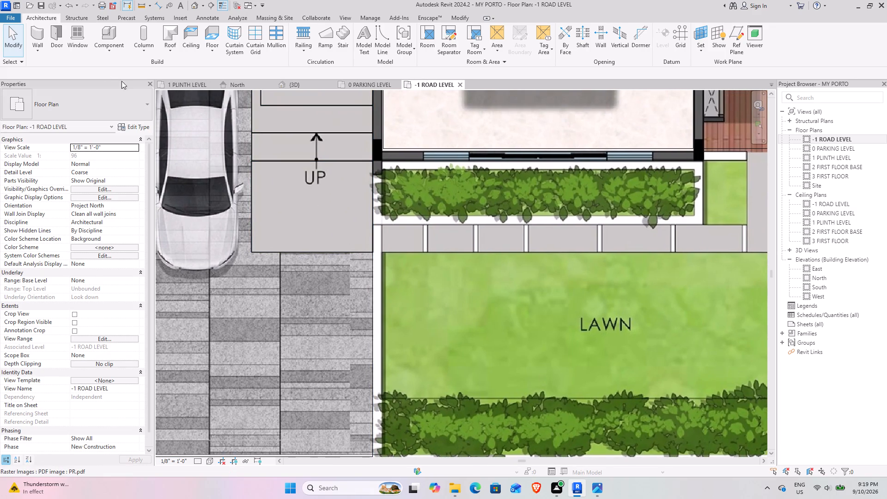
{"action": "left_click", "coordinate": [43, 28]}
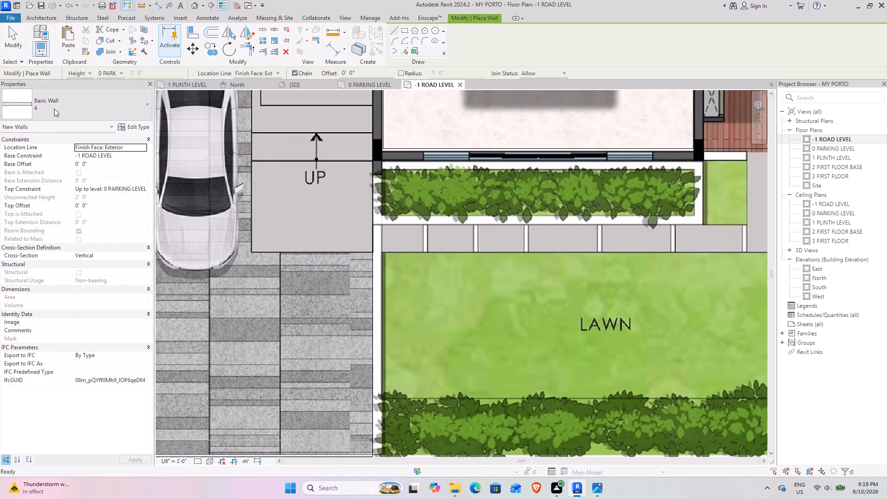
{"action": "left_click", "coordinate": [92, 111]}
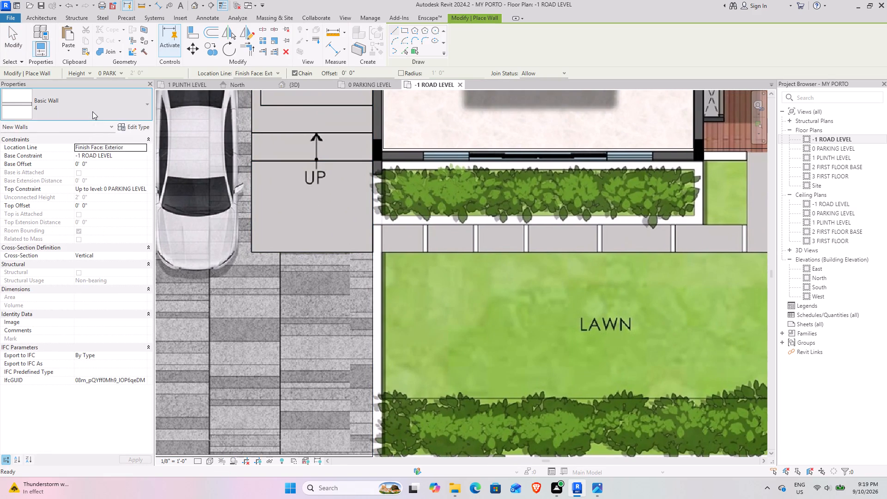
{"action": "scroll", "coordinate": [25, 194], "scroll_direction": "up", "scroll_amount": 4}
{"action": "left_click", "coordinate": [140, 110]}
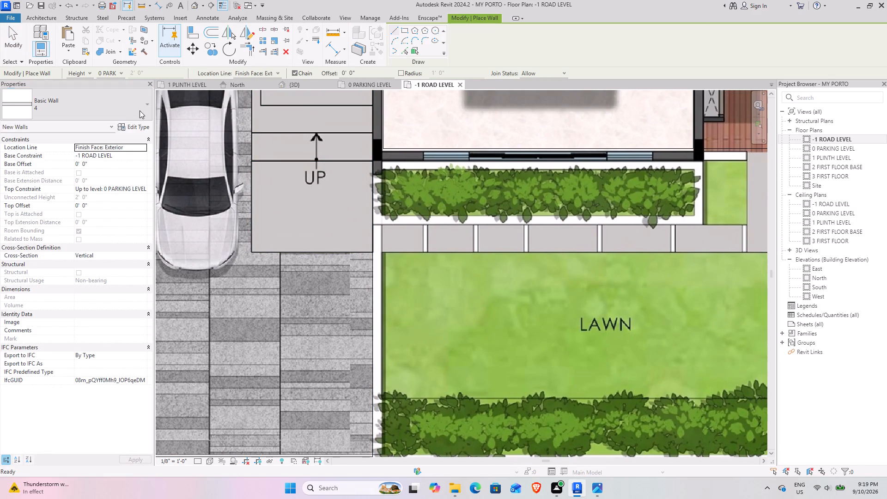
{"action": "left_click", "coordinate": [140, 127]}
{"action": "left_click", "coordinate": [621, 139]}
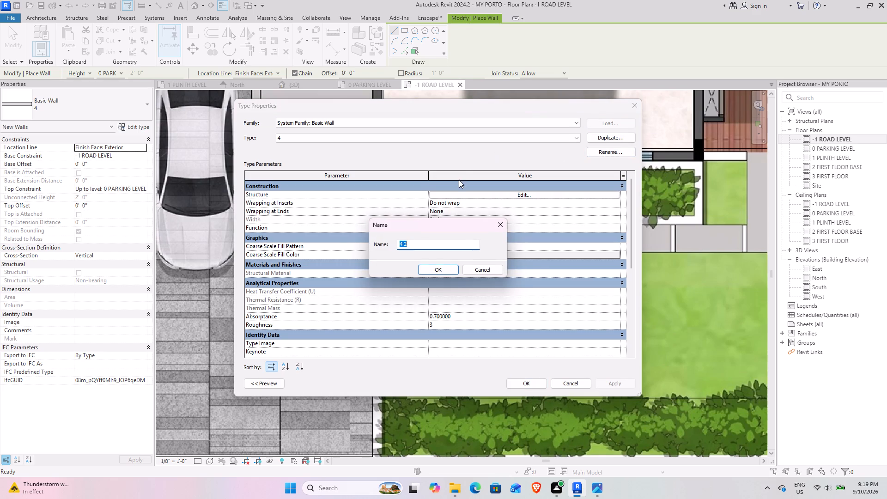
{"action": "key", "text": "6"}
{"action": "key", "text": "Return"}
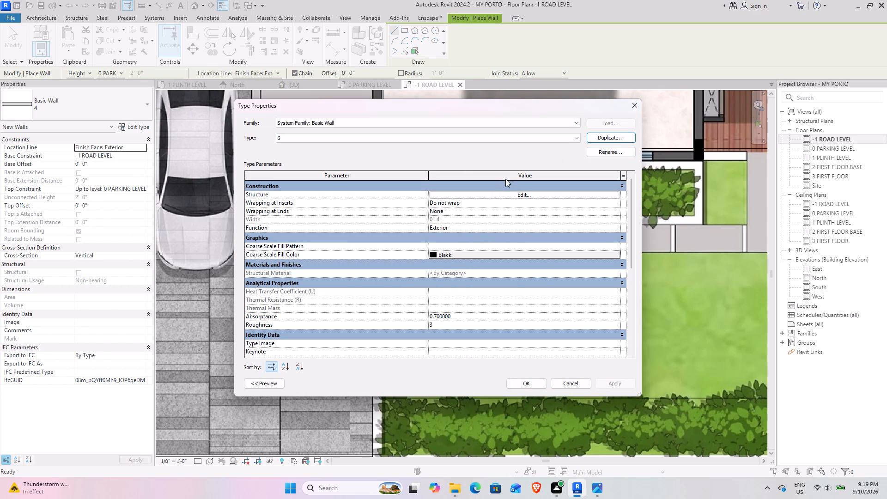
{"action": "left_click", "coordinate": [502, 193]}
{"action": "left_click", "coordinate": [443, 195]}
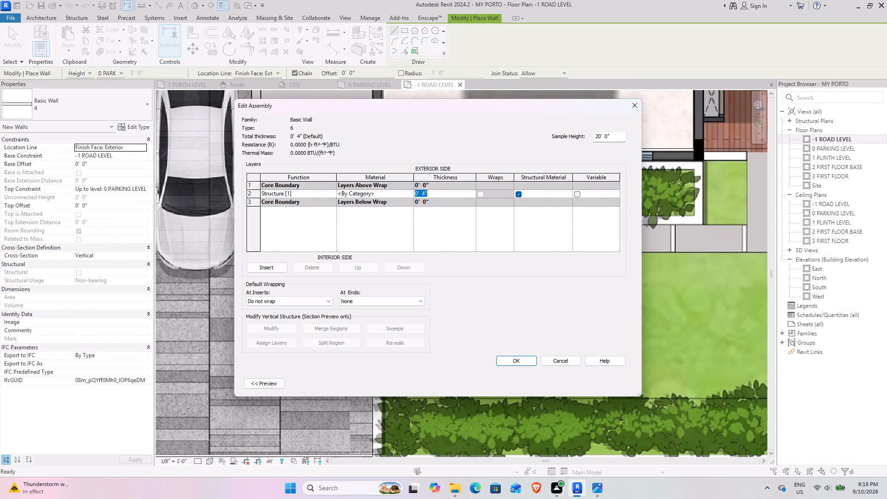
{"action": "key", "text": "6"}
{"action": "key", "text": "shift+quotedbl"}
{"action": "key", "text": "Return"}
{"action": "left_click", "coordinate": [526, 364]}
{"action": "left_click", "coordinate": [608, 383]}
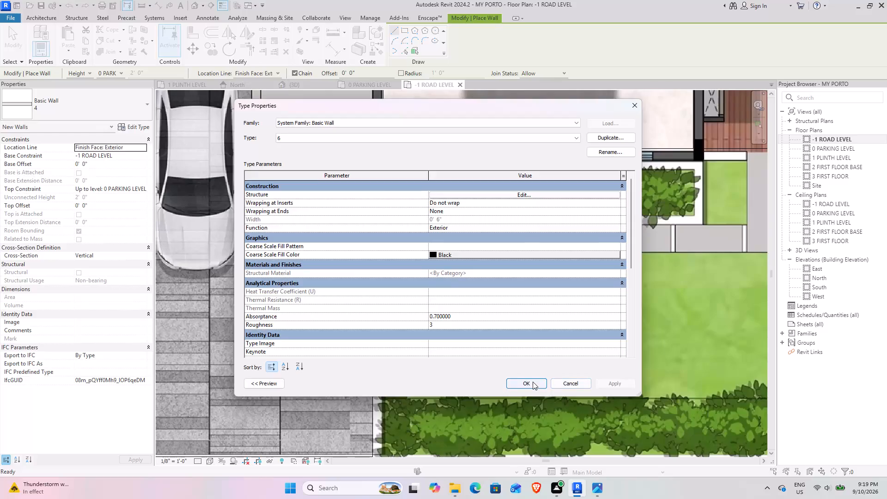
{"action": "left_click", "coordinate": [533, 382]}
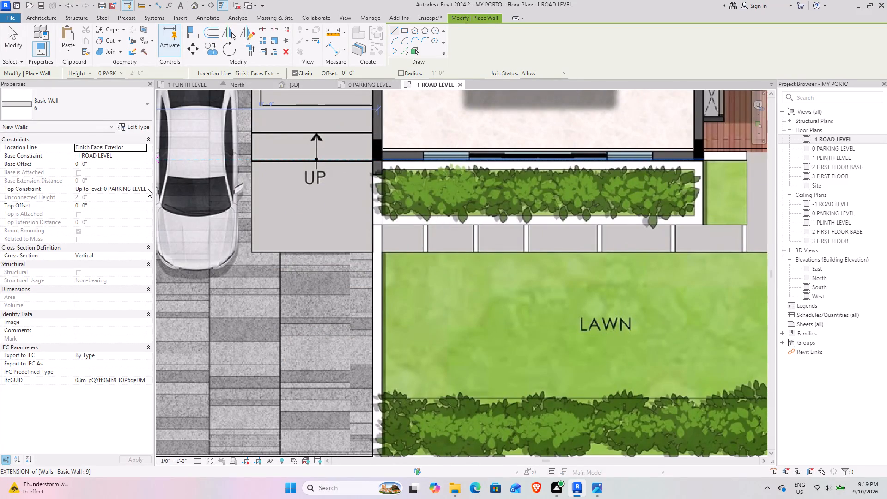
With the top constraint at 1 PLINTH LEVEL, draw the planting bed's short wall beside the entrance steps, about 3' 4" long, flipped toward the bed.
{"action": "left_click", "coordinate": [148, 189]}
{"action": "left_click", "coordinate": [145, 189]}
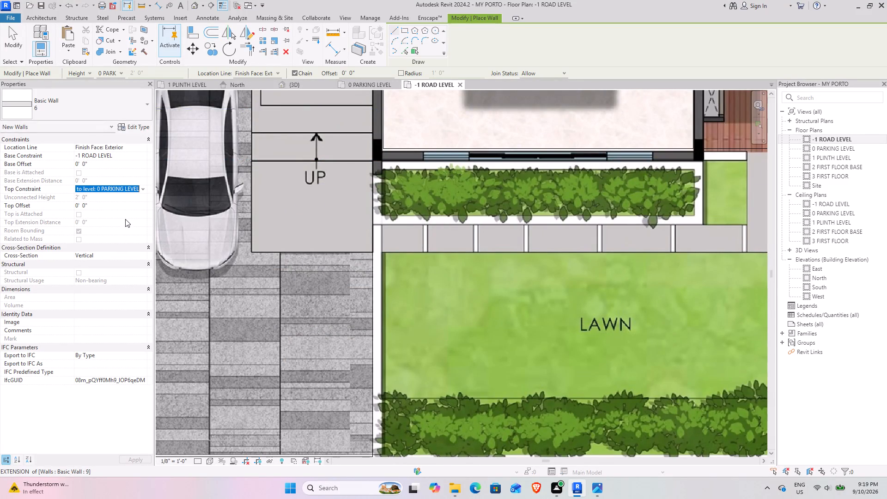
{"action": "left_click", "coordinate": [125, 219]}
{"action": "scroll", "coordinate": [369, 167], "scroll_direction": "up", "scroll_amount": 6}
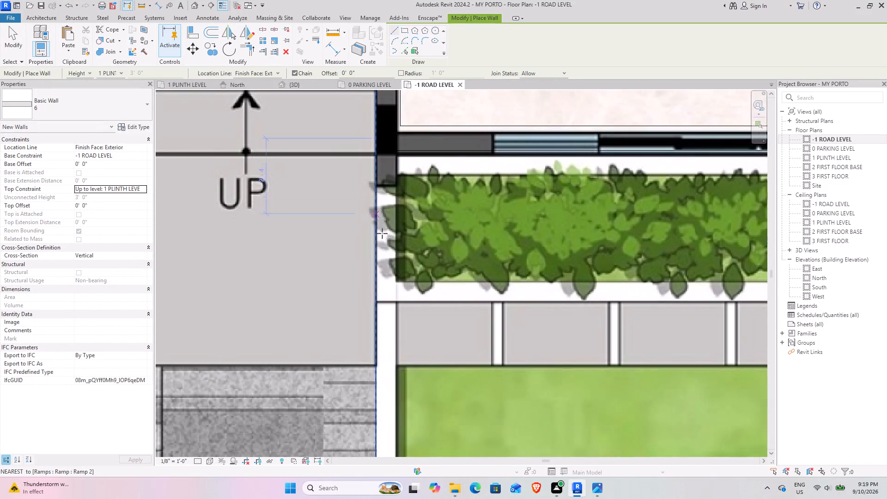
{"action": "scroll", "coordinate": [381, 297], "scroll_direction": "down", "scroll_amount": 4}
{"action": "middle_click_drag", "start_coordinate": [388, 334], "coordinate": [372, 271]}
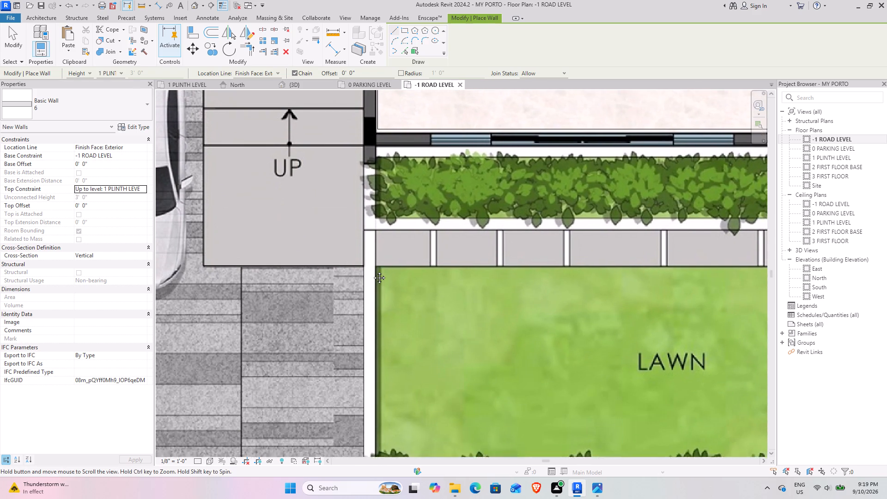
{"action": "middle_click_drag", "start_coordinate": [372, 271], "coordinate": [369, 303]}
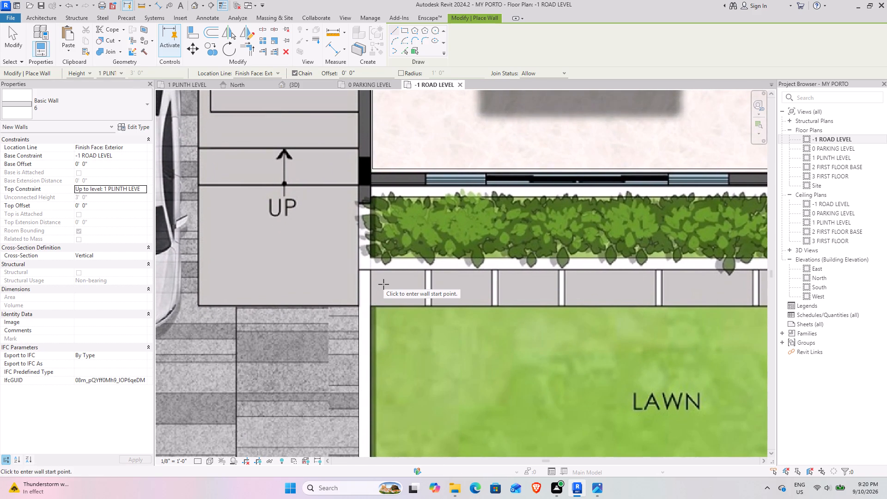
{"action": "scroll", "coordinate": [383, 284], "scroll_direction": "down", "scroll_amount": 4}
{"action": "scroll", "coordinate": [373, 243], "scroll_direction": "up", "scroll_amount": 4}
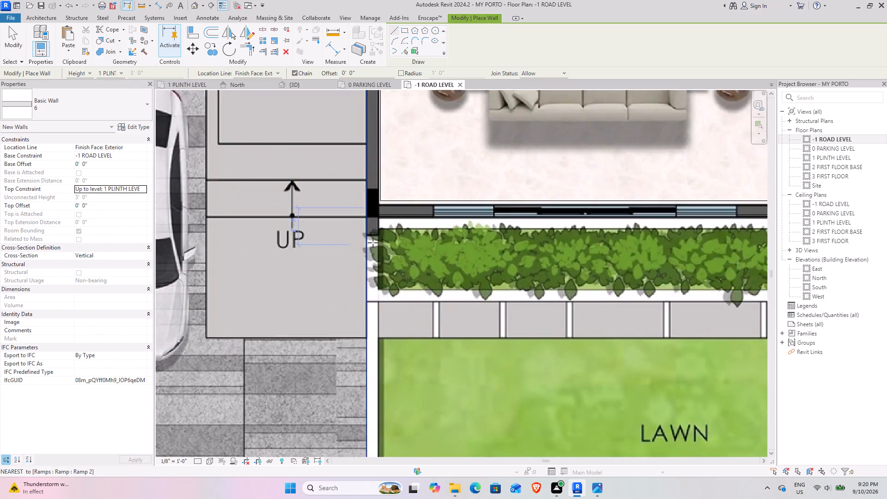
{"action": "scroll", "coordinate": [373, 243], "scroll_direction": "up", "scroll_amount": 4}
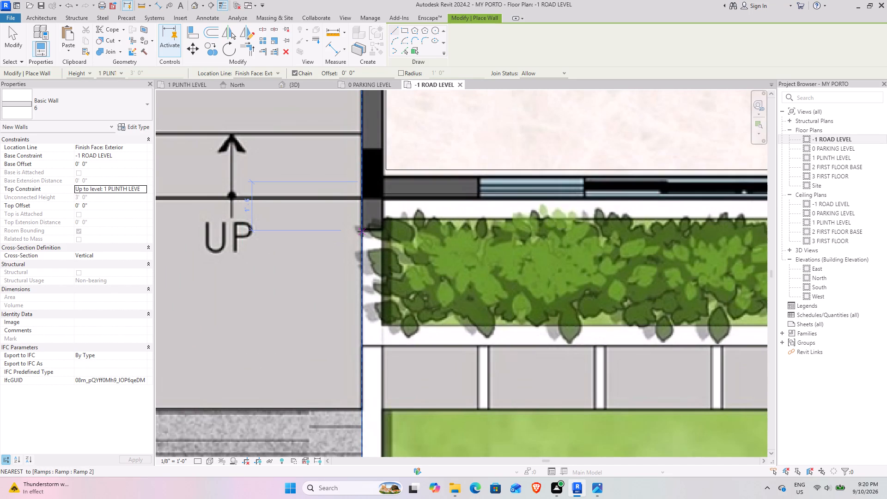
{"action": "left_click", "coordinate": [363, 230]}
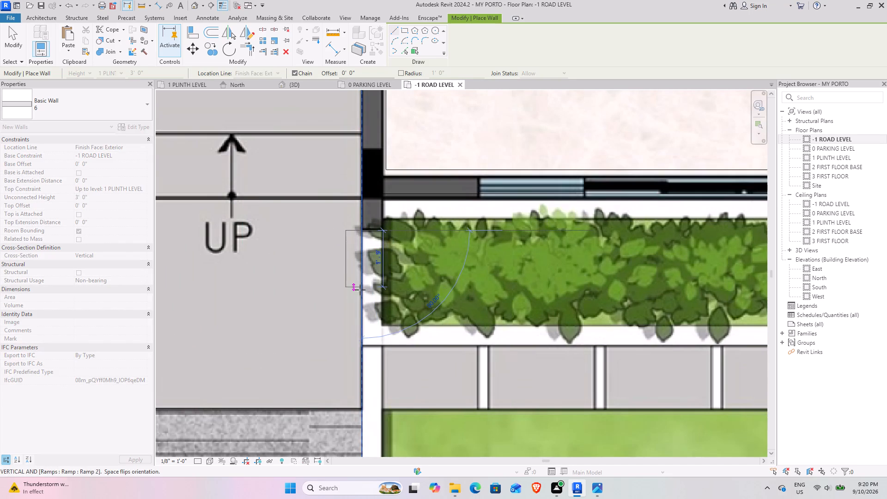
{"action": "key", "text": "space"}
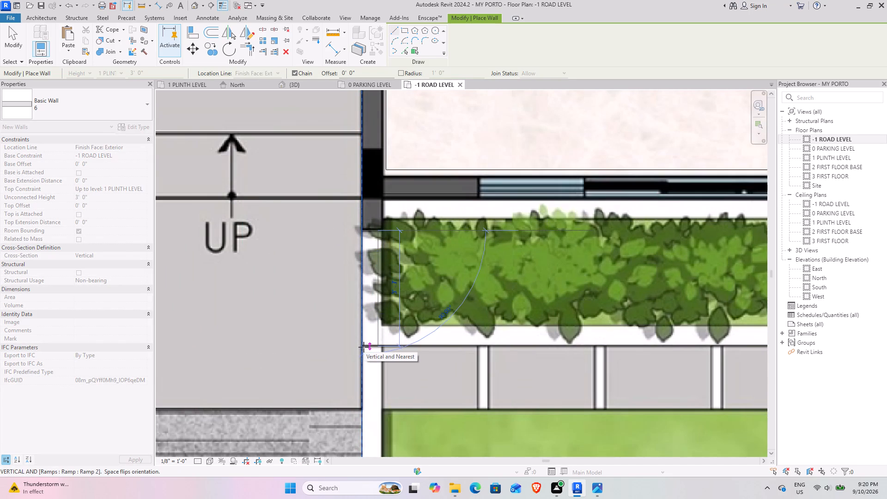
{"action": "left_click", "coordinate": [364, 347]}
Continue the type 6 walls along the bed's lawn side, up its deck-side end and back along the house's front wall to the entrance steps.
{"action": "middle_click_drag", "start_coordinate": [576, 337], "coordinate": [275, 331]}
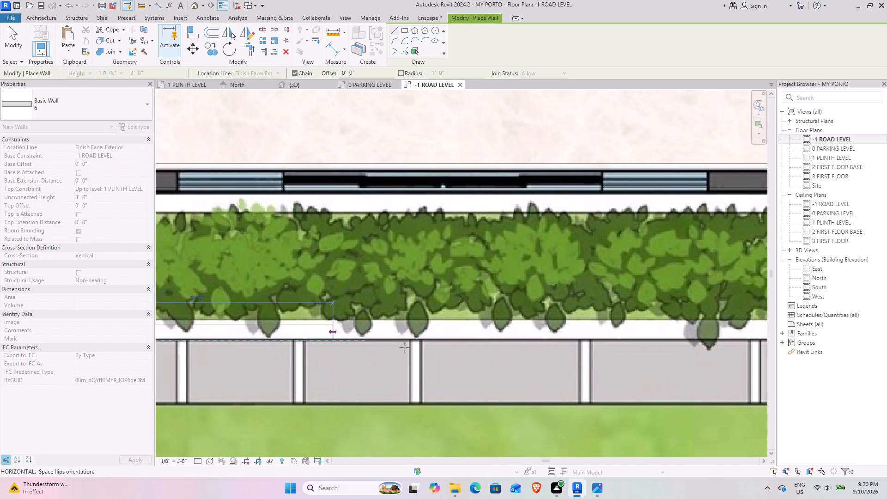
{"action": "middle_click_drag", "start_coordinate": [567, 338], "coordinate": [220, 319]}
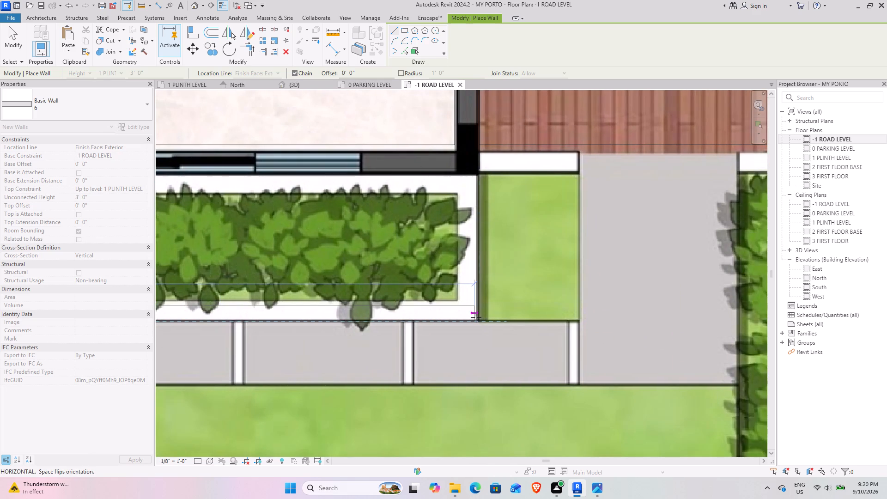
{"action": "left_click", "coordinate": [476, 317]}
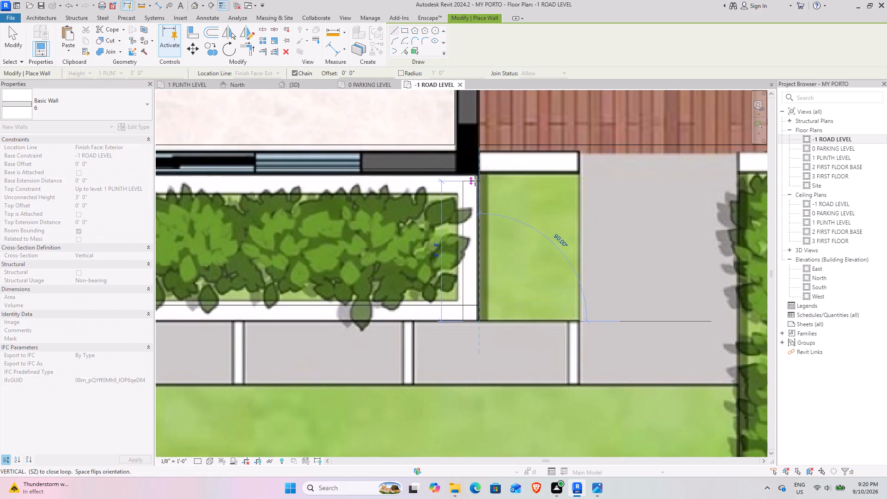
{"action": "left_click", "coordinate": [478, 171]}
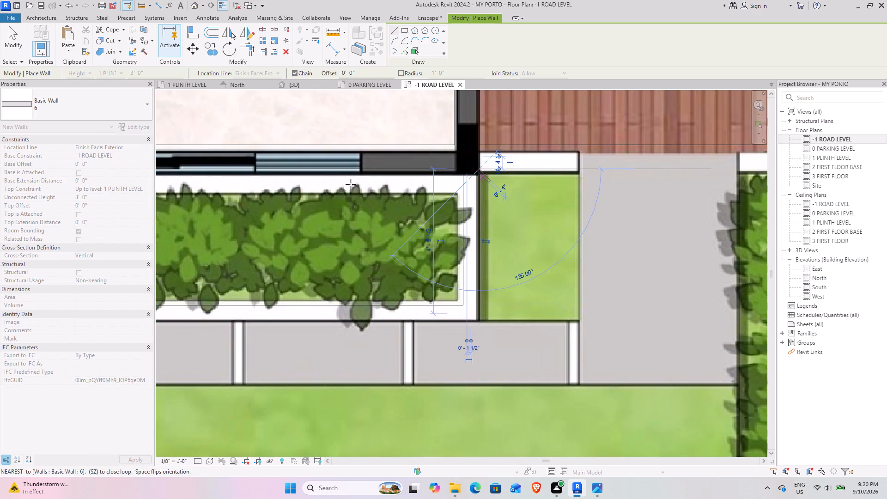
{"action": "scroll", "coordinate": [339, 186], "scroll_direction": "down", "scroll_amount": 4}
{"action": "middle_click_drag", "start_coordinate": [315, 176], "coordinate": [595, 216]}
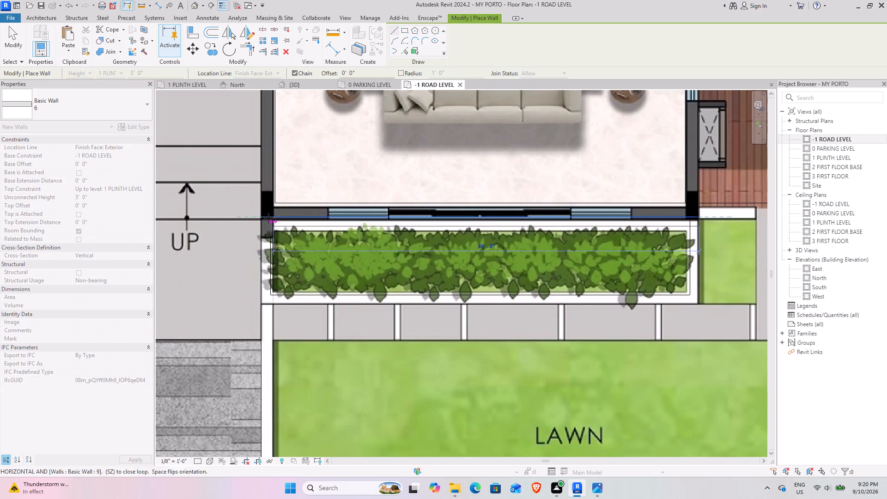
{"action": "left_click", "coordinate": [261, 220]}
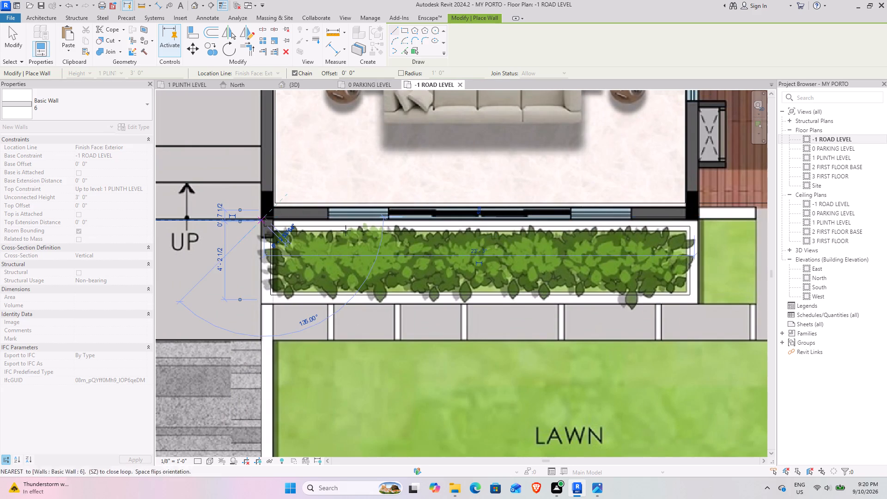
{"action": "key", "text": "Escape"}
{"action": "key", "text": "Escape"}
{"action": "key", "text": "Escape"}
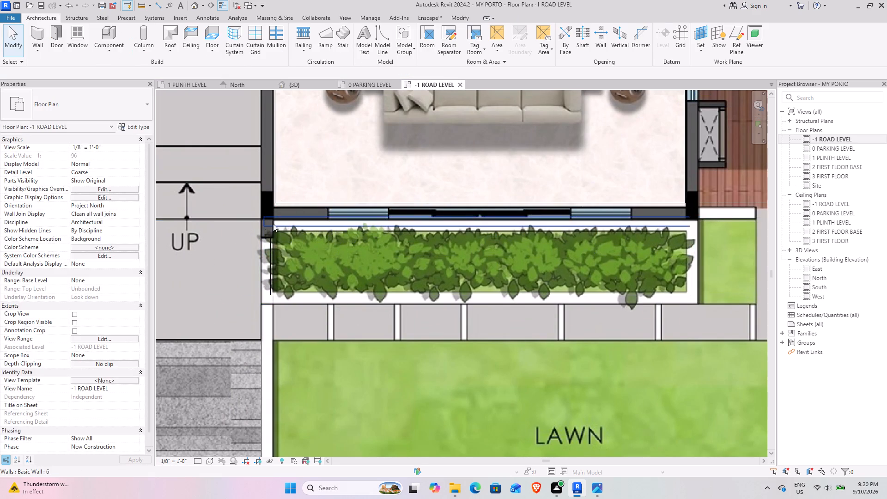
Examine the new planter walls on the -1 ROAD LEVEL plan and in 3D where they meet the house wall and entrance steps.
{"action": "scroll", "coordinate": [268, 245], "scroll_direction": "up", "scroll_amount": 4}
{"action": "left_click", "coordinate": [270, 240]}
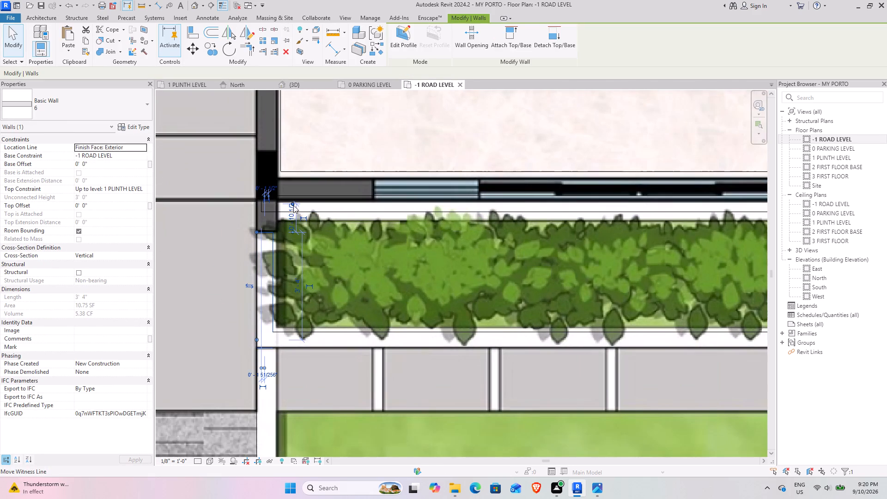
{"action": "scroll", "coordinate": [293, 204], "scroll_direction": "down", "scroll_amount": 4}
{"action": "middle_click_drag", "start_coordinate": [365, 212], "coordinate": [334, 222]}
{"action": "scroll", "coordinate": [268, 227], "scroll_direction": "up", "scroll_amount": 2}
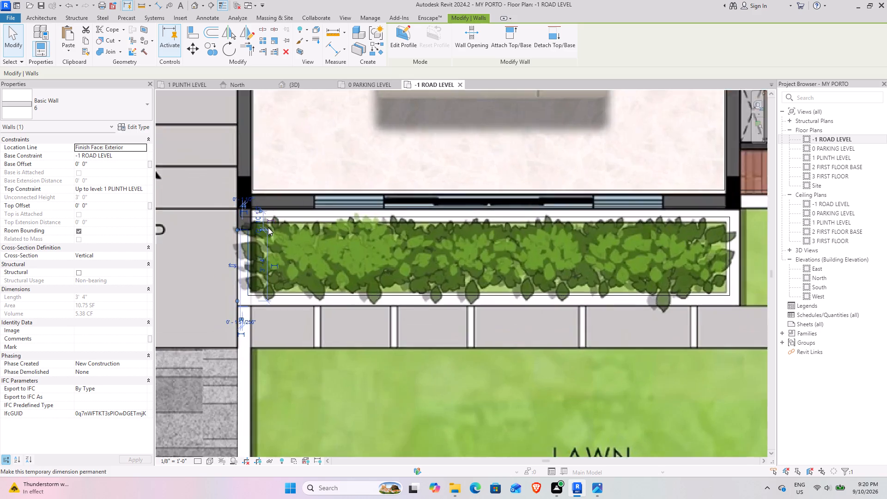
{"action": "scroll", "coordinate": [268, 227], "scroll_direction": "up", "scroll_amount": 5}
{"action": "scroll", "coordinate": [294, 282], "scroll_direction": "down", "scroll_amount": 5}
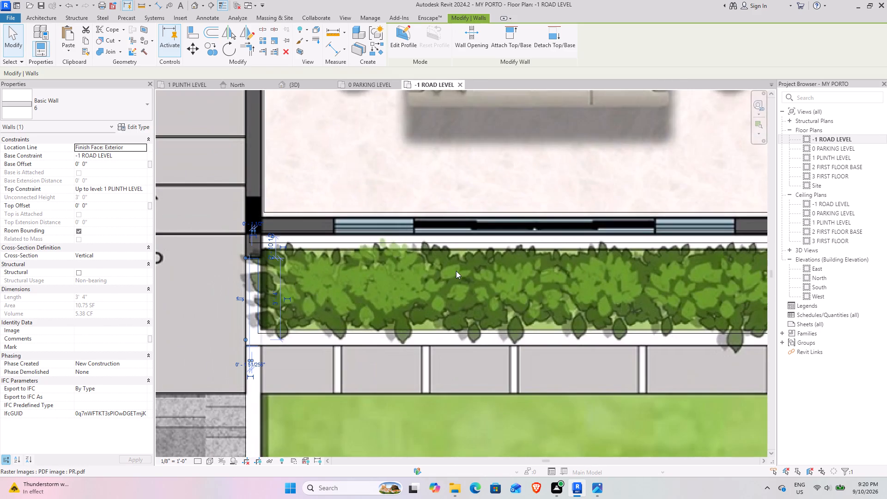
{"action": "middle_click_drag", "start_coordinate": [451, 270], "coordinate": [369, 269]}
{"action": "middle_click_drag", "start_coordinate": [577, 290], "coordinate": [307, 282]}
{"action": "scroll", "coordinate": [371, 274], "scroll_direction": "down", "scroll_amount": 4}
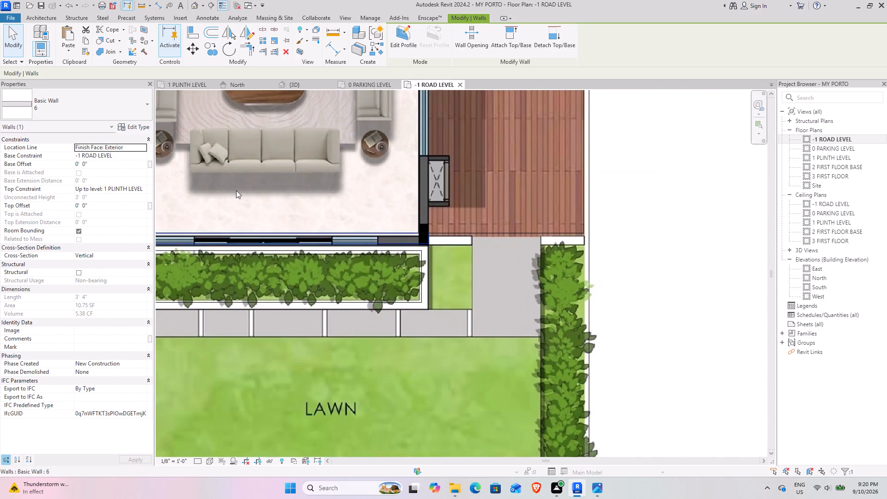
{"action": "left_click", "coordinate": [294, 84]}
{"action": "scroll", "coordinate": [479, 372], "scroll_direction": "up", "scroll_amount": 4}
{"action": "left_click", "coordinate": [497, 323]}
{"action": "middle_click_drag", "start_coordinate": [479, 340], "coordinate": [526, 352], "text": "shift"}
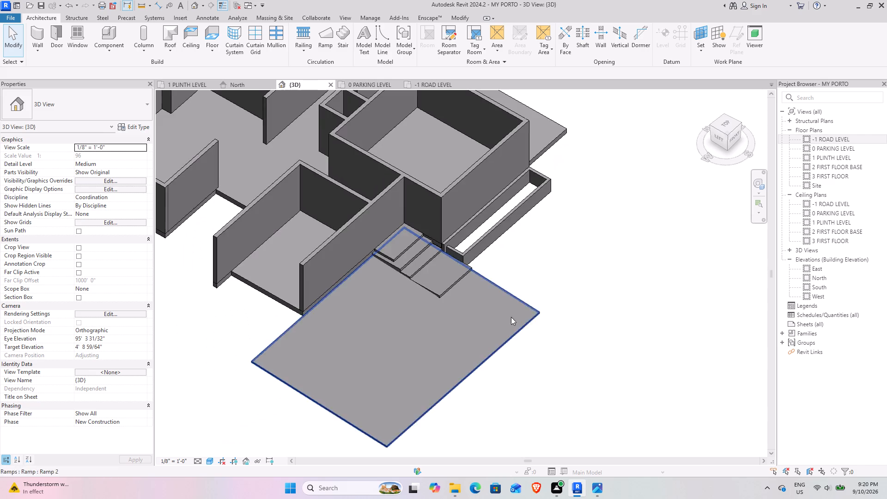
{"action": "scroll", "coordinate": [458, 232], "scroll_direction": "up", "scroll_amount": 9}
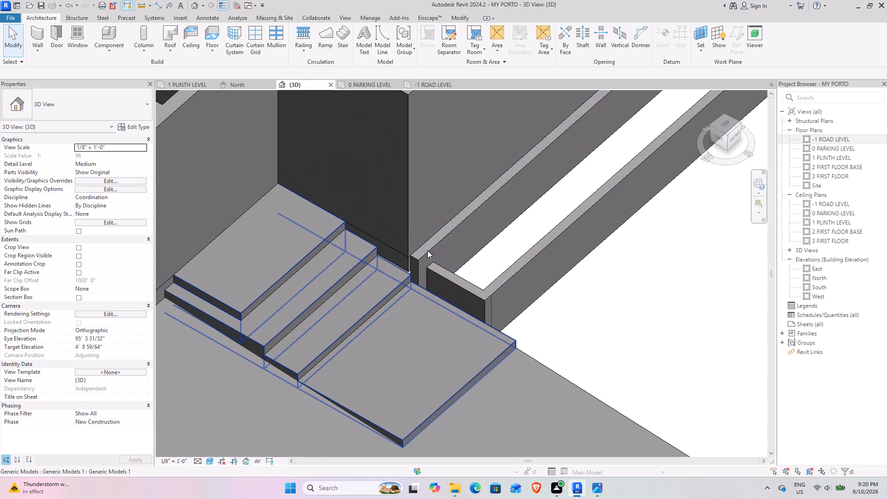
On 1 PLINTH LEVEL, extend the type 9 house wall beside the entrance steps to the stub's end on the underlay, about 25' long.
{"action": "left_click", "coordinate": [199, 83]}
{"action": "left_click", "coordinate": [368, 183]}
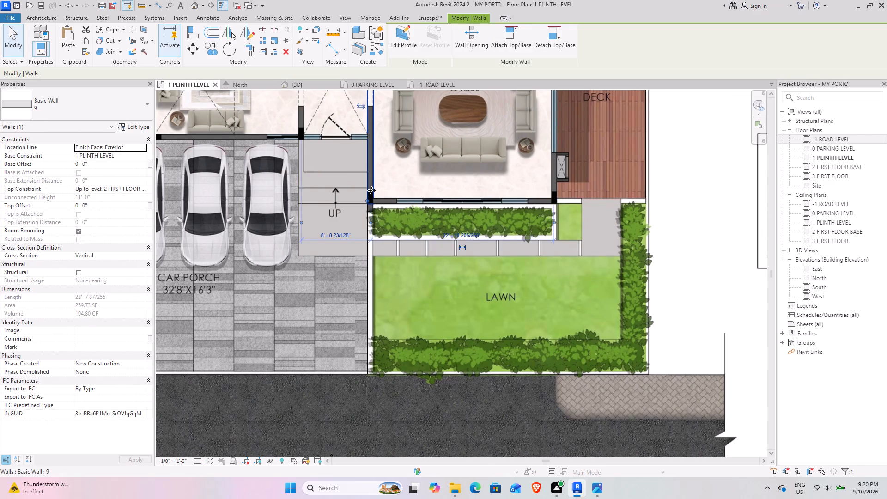
{"action": "scroll", "coordinate": [371, 190], "scroll_direction": "up", "scroll_amount": 8}
{"action": "left_click_drag", "start_coordinate": [362, 220], "coordinate": [362, 239]}
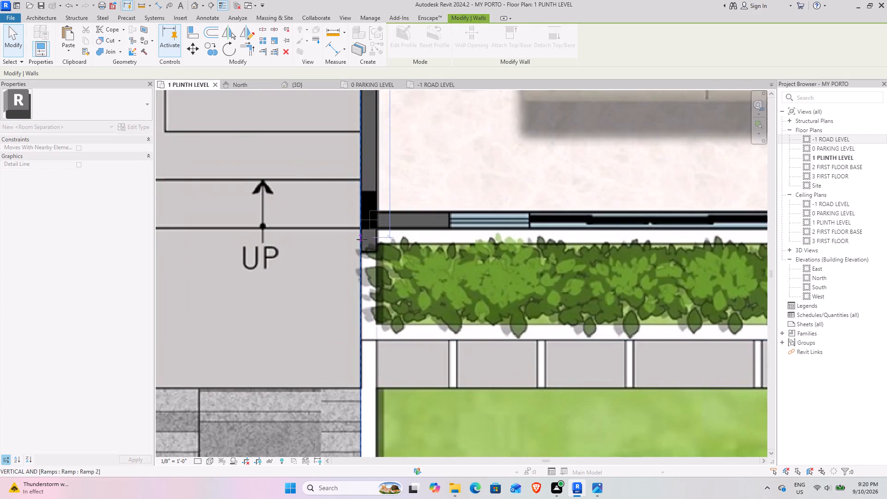
{"action": "left_click_drag", "start_coordinate": [362, 239], "coordinate": [361, 253]}
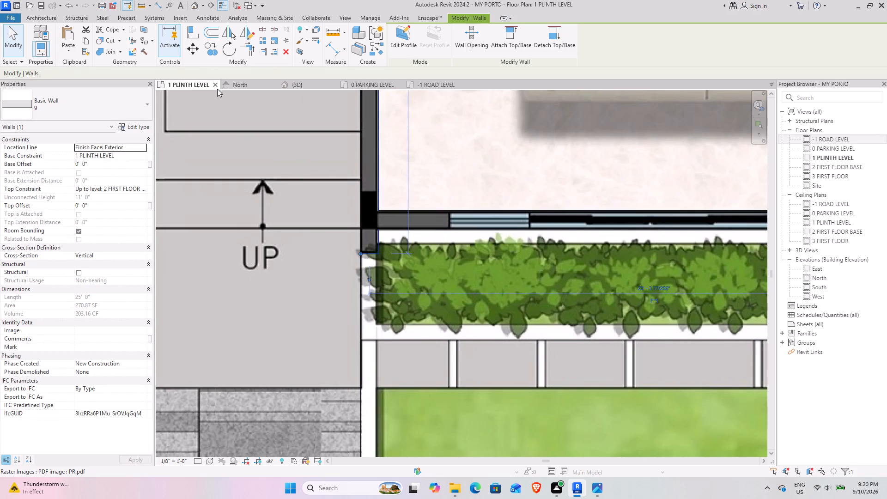
{"action": "left_click", "coordinate": [301, 83]}
{"action": "left_click", "coordinate": [610, 366]}
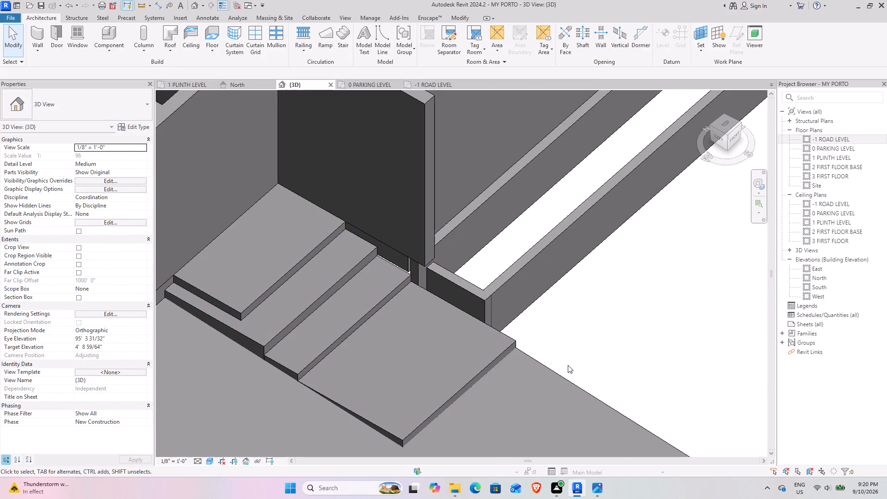
On -1 ROAD LEVEL, close the planter's open corner beside the entrance steps with a flipped type 6 wall, about 10 1/2" long.
{"action": "middle_click_drag", "start_coordinate": [567, 365], "coordinate": [559, 371], "text": "shift"}
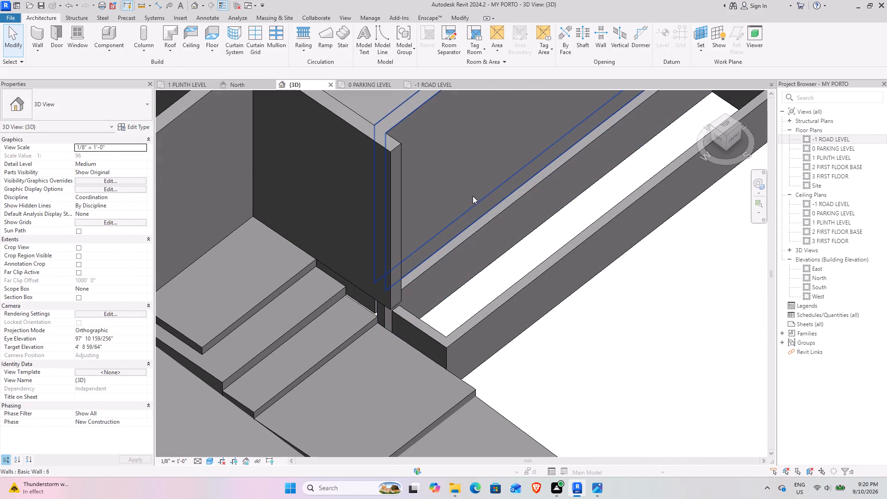
{"action": "left_click", "coordinate": [433, 270]}
{"action": "left_click", "coordinate": [434, 86]}
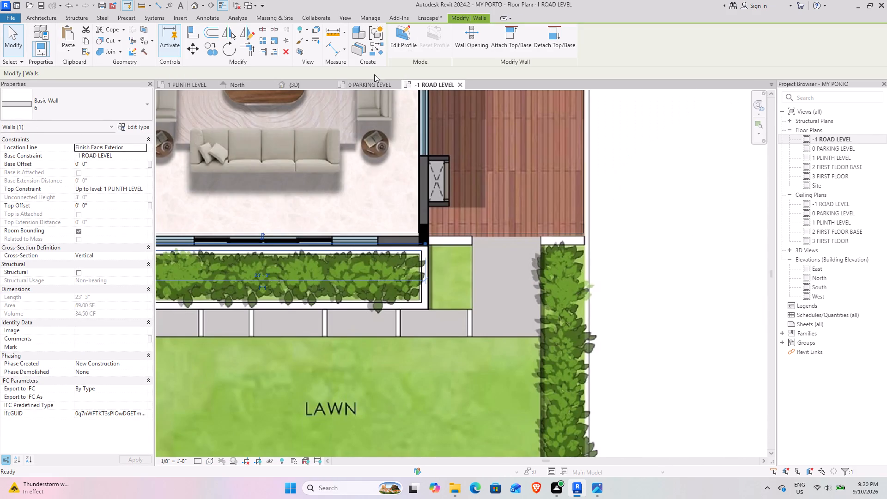
{"action": "left_click", "coordinate": [373, 53]}
{"action": "middle_click_drag", "start_coordinate": [293, 266], "coordinate": [568, 295]}
{"action": "scroll", "coordinate": [454, 303], "scroll_direction": "up", "scroll_amount": 3}
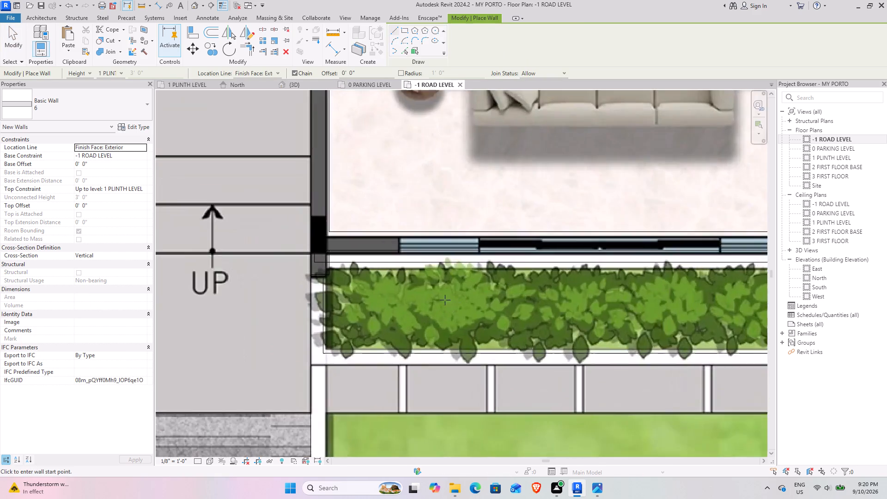
{"action": "scroll", "coordinate": [445, 300], "scroll_direction": "up", "scroll_amount": 4}
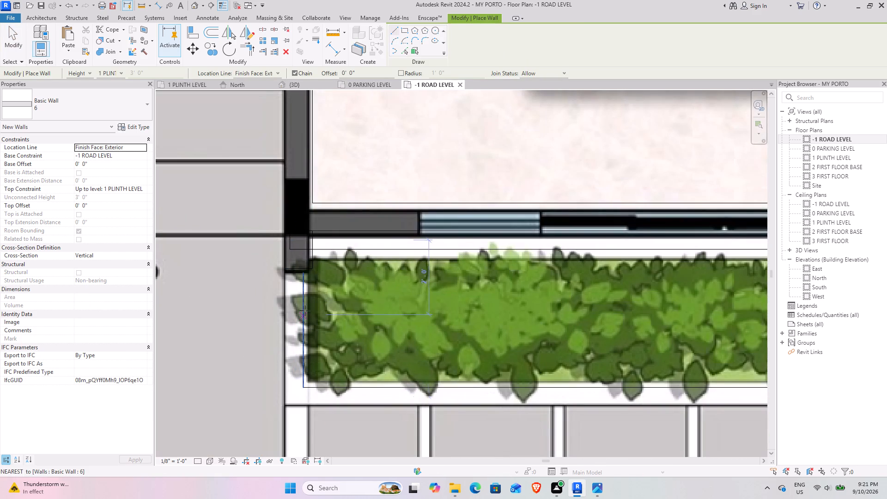
{"action": "left_click", "coordinate": [303, 274]}
{"action": "key", "text": "space"}
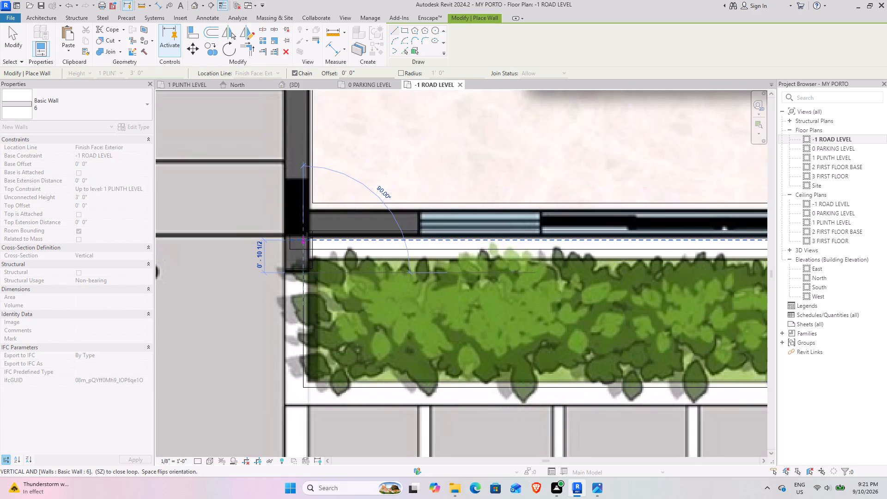
{"action": "left_click", "coordinate": [307, 237]}
{"action": "key", "text": "Escape"}
{"action": "key", "text": "Escape"}
{"action": "key", "text": "Escape"}
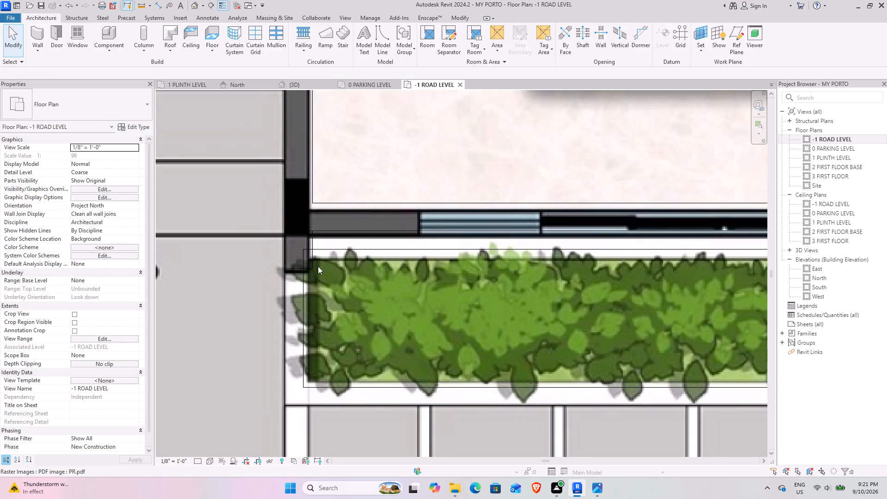
{"action": "key", "text": "Escape"}
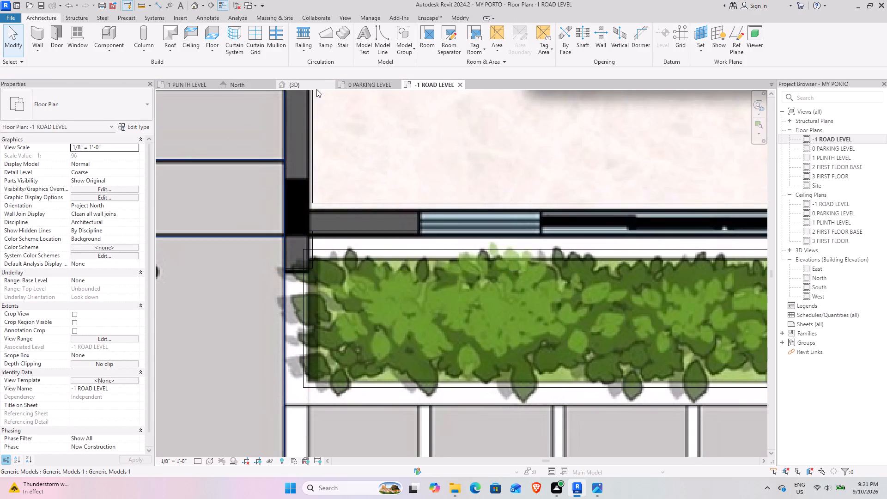
Examine the closed planter in 3D from the deck side, the front and above, including its corner at the entrance steps.
{"action": "left_click", "coordinate": [305, 87]}
{"action": "scroll", "coordinate": [460, 336], "scroll_direction": "down", "scroll_amount": 4}
{"action": "middle_click_drag", "start_coordinate": [468, 341], "coordinate": [365, 320], "text": "shift"}
{"action": "middle_click_drag", "start_coordinate": [364, 324], "coordinate": [700, 272]}
{"action": "middle_click_drag", "start_coordinate": [601, 323], "coordinate": [539, 323], "text": "shift"}
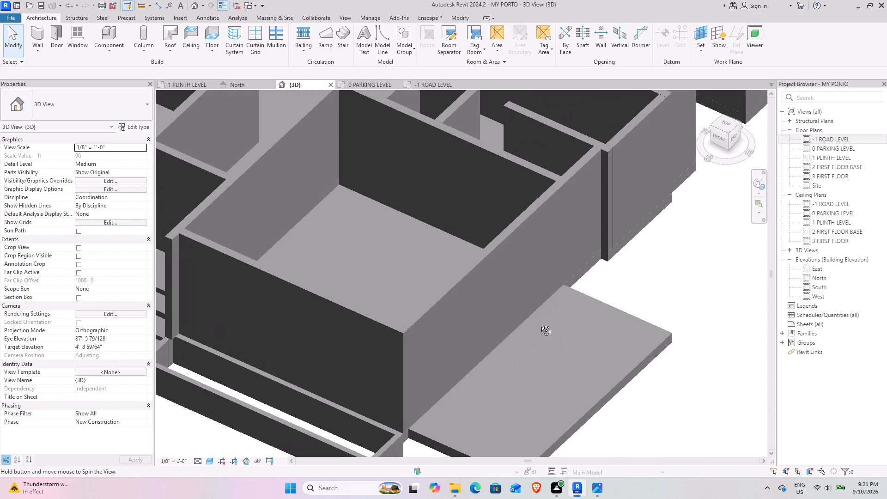
{"action": "middle_click_drag", "start_coordinate": [539, 323], "coordinate": [539, 324], "text": "shift"}
{"action": "middle_click_drag", "start_coordinate": [531, 326], "coordinate": [656, 272]}
{"action": "middle_click_drag", "start_coordinate": [412, 376], "coordinate": [443, 321], "text": "shift"}
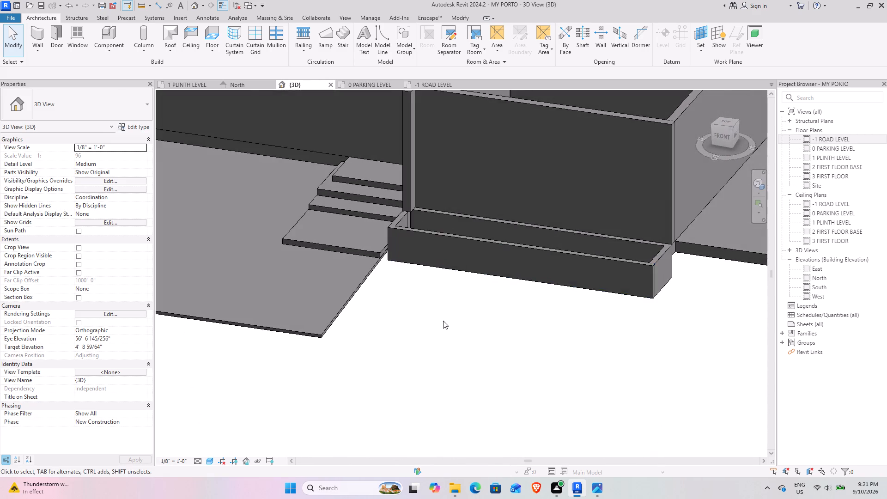
{"action": "scroll", "coordinate": [443, 321], "scroll_direction": "down", "scroll_amount": 6}
{"action": "middle_click_drag", "start_coordinate": [432, 329], "coordinate": [481, 420], "text": "shift"}
{"action": "middle_click_drag", "start_coordinate": [479, 419], "coordinate": [340, 352]}
{"action": "middle_click_drag", "start_coordinate": [339, 347], "coordinate": [337, 371], "text": "shift"}
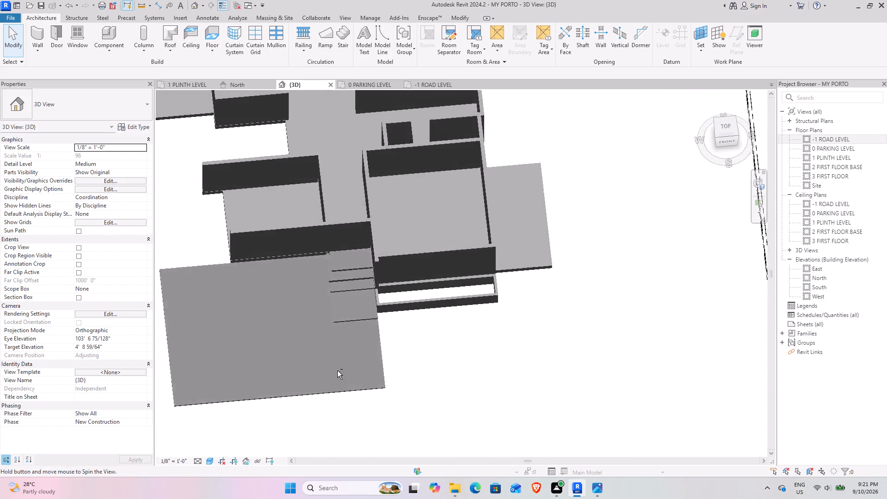
{"action": "middle_click_drag", "start_coordinate": [337, 371], "coordinate": [340, 384], "text": "shift"}
Compare the car porch edge, lawn and hedge strip on the 1 PLINTH LEVEL underlay with the bungalow reference rendering.
{"action": "left_click", "coordinate": [183, 89]}
{"action": "scroll", "coordinate": [483, 326], "scroll_direction": "down", "scroll_amount": 4}
{"action": "middle_click_drag", "start_coordinate": [480, 335], "coordinate": [355, 291]}
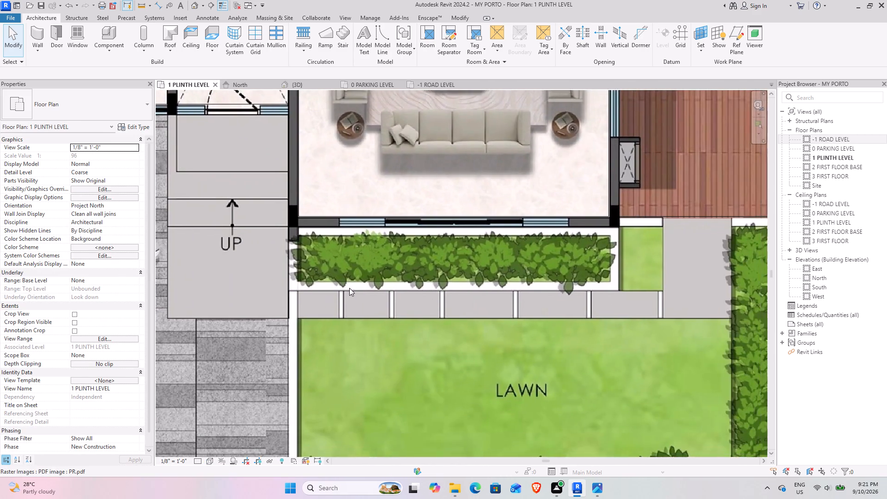
{"action": "scroll", "coordinate": [305, 329], "scroll_direction": "up", "scroll_amount": 4}
{"action": "middle_click_drag", "start_coordinate": [301, 346], "coordinate": [334, 261]}
{"action": "scroll", "coordinate": [334, 261], "scroll_direction": "down", "scroll_amount": 5}
{"action": "middle_click_drag", "start_coordinate": [324, 323], "coordinate": [401, 299]}
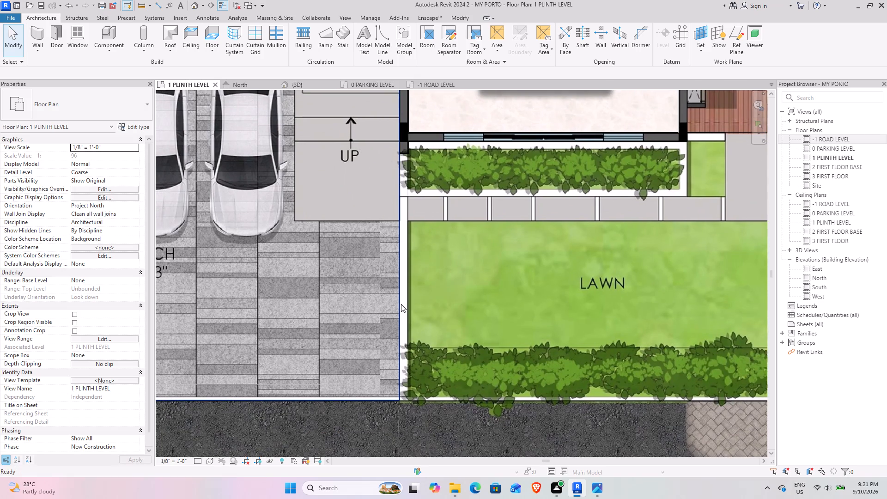
{"action": "key", "text": "alt+Tab"}
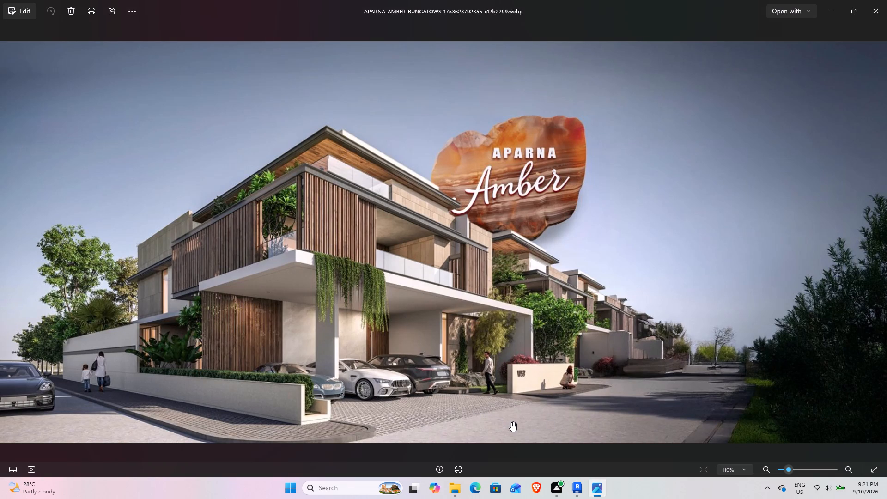
{"action": "key", "text": "alt+Tab"}
{"action": "scroll", "coordinate": [388, 345], "scroll_direction": "down", "scroll_amount": 3}
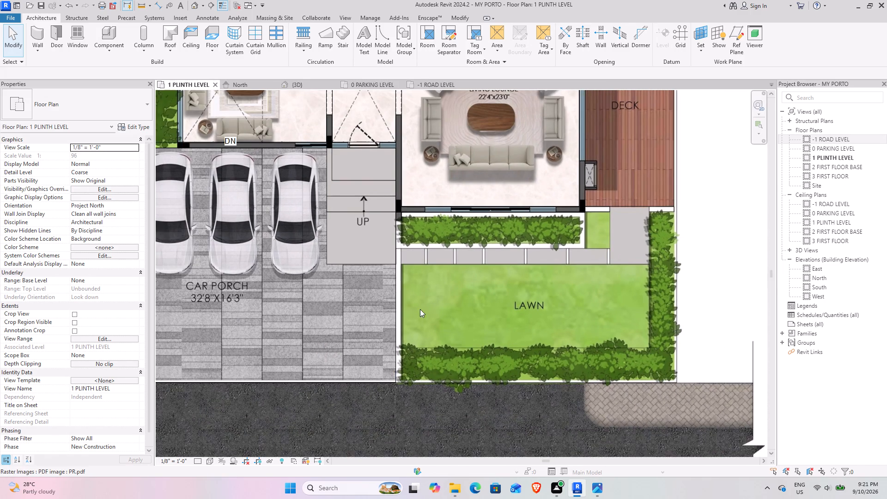
{"action": "middle_click_drag", "start_coordinate": [417, 321], "coordinate": [401, 343]}
{"action": "scroll", "coordinate": [380, 322], "scroll_direction": "up", "scroll_amount": 3}
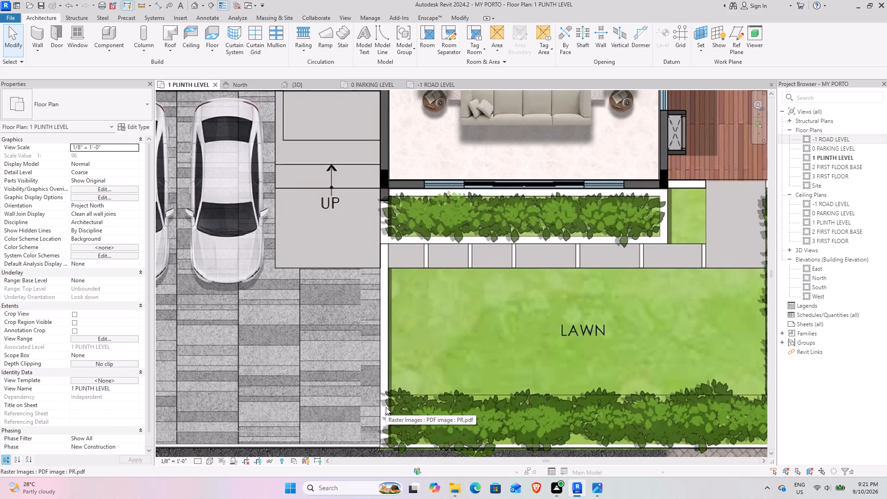
{"action": "key", "text": "alt+Tab"}
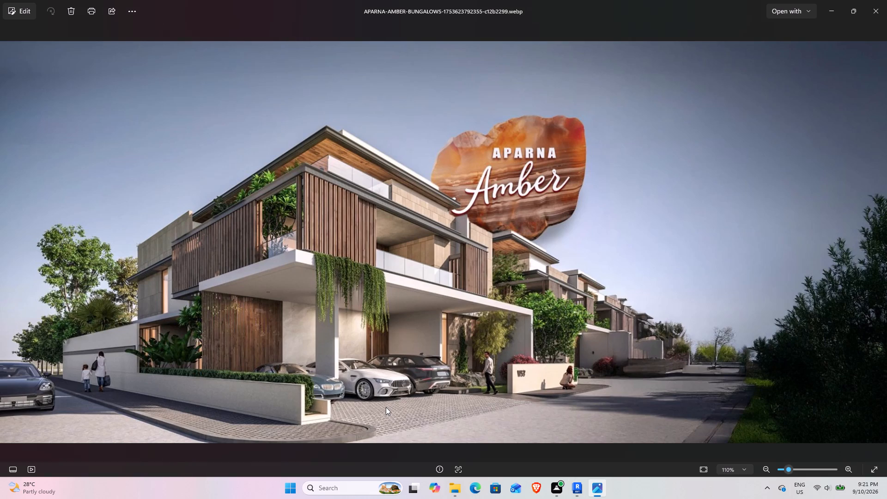
{"action": "key", "text": "alt+Tab"}
{"action": "left_click", "coordinate": [376, 332]}
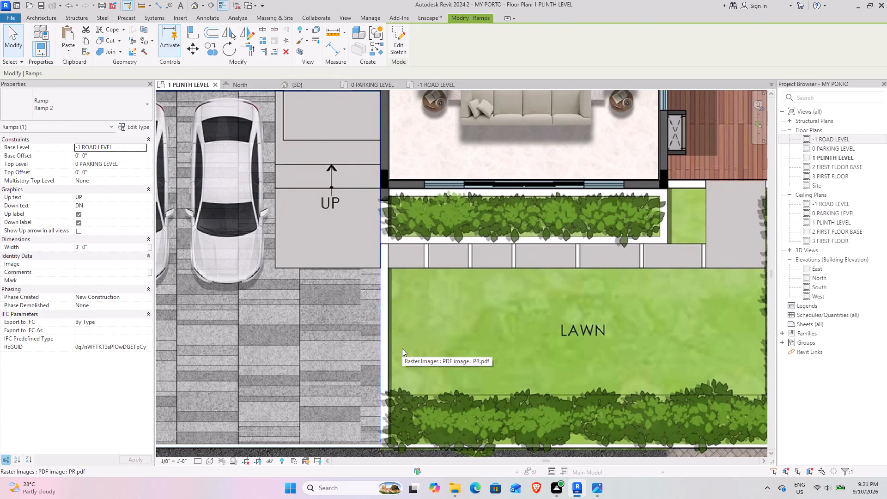
{"action": "key", "text": "Escape"}
{"action": "key", "text": "Escape"}
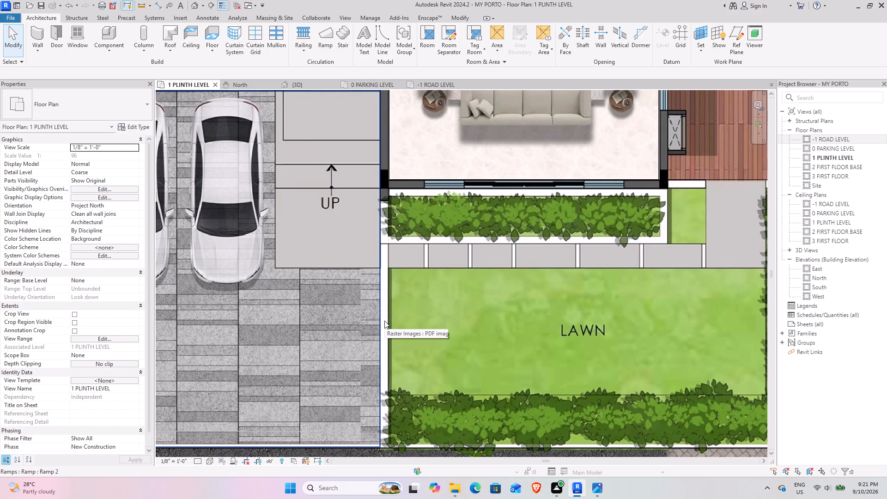
{"action": "scroll", "coordinate": [384, 321], "scroll_direction": "down", "scroll_amount": 3}
{"action": "key", "text": "alt+Tab"}
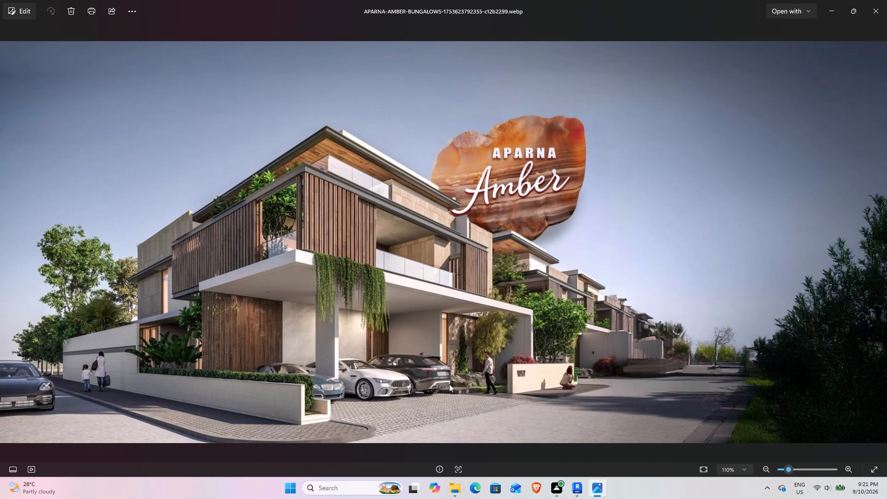
{"action": "key", "text": "alt+Tab"}
Examine the whole villa in 3D from several sides, focusing on the car porch ramp, entrance steps and front planter.
{"action": "left_click", "coordinate": [303, 81]}
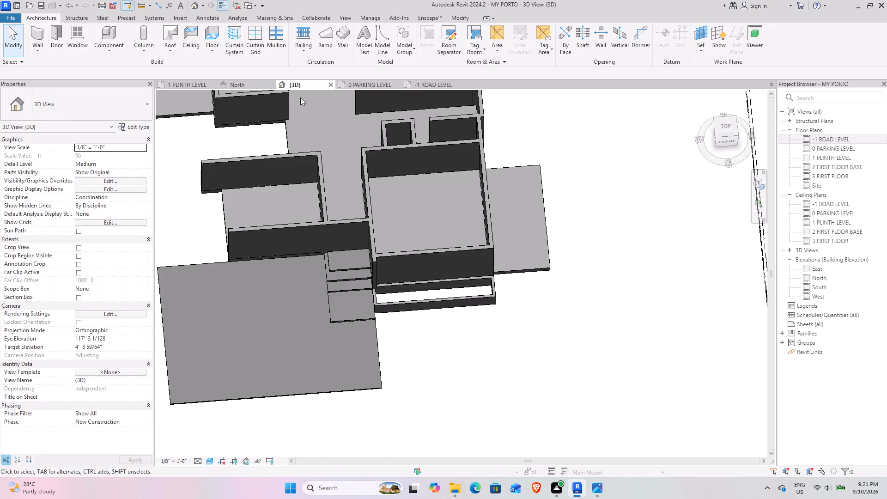
{"action": "scroll", "coordinate": [417, 267], "scroll_direction": "down", "scroll_amount": 5}
{"action": "middle_click_drag", "start_coordinate": [375, 337], "coordinate": [500, 183], "text": "shift"}
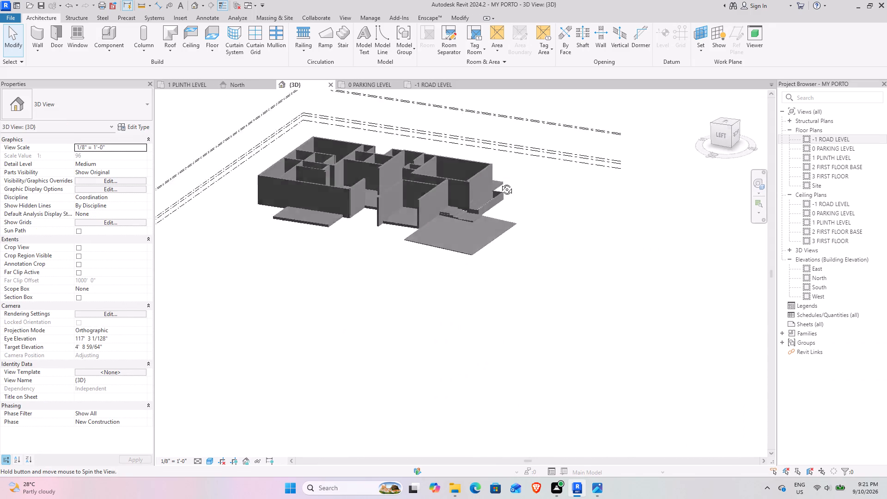
{"action": "middle_click_drag", "start_coordinate": [500, 183], "coordinate": [428, 180], "text": "shift"}
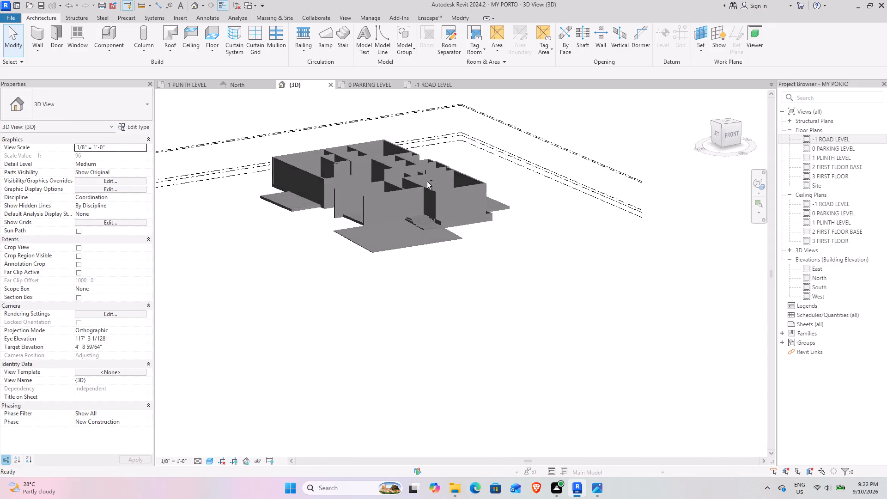
{"action": "scroll", "coordinate": [386, 261], "scroll_direction": "up", "scroll_amount": 4}
{"action": "middle_click_drag", "start_coordinate": [378, 270], "coordinate": [337, 273], "text": "shift"}
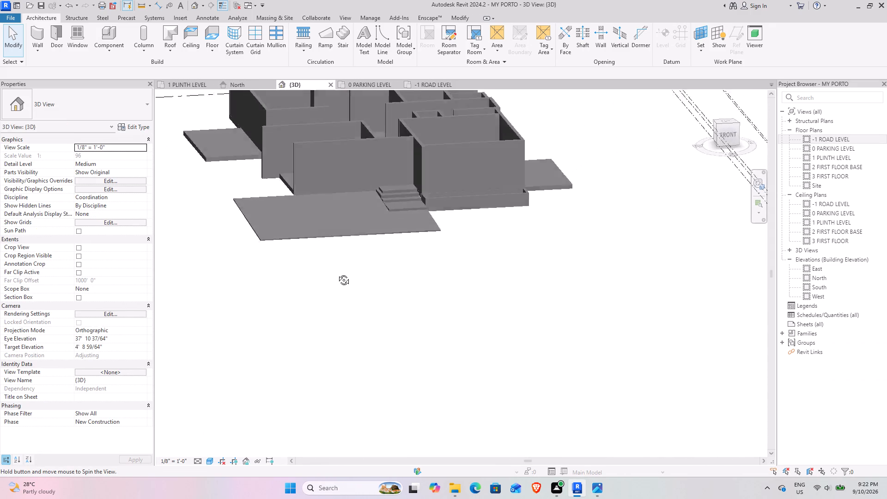
{"action": "middle_click_drag", "start_coordinate": [337, 273], "coordinate": [449, 232], "text": "shift"}
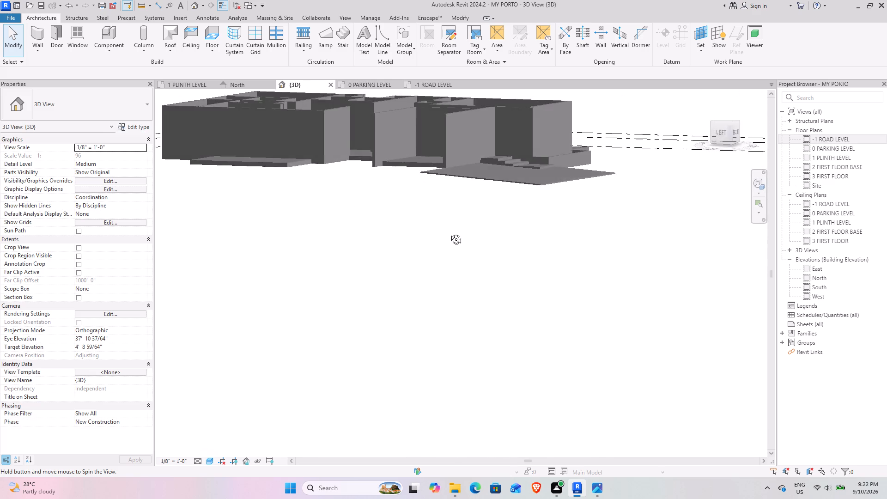
{"action": "middle_click_drag", "start_coordinate": [449, 232], "coordinate": [333, 306], "text": "shift"}
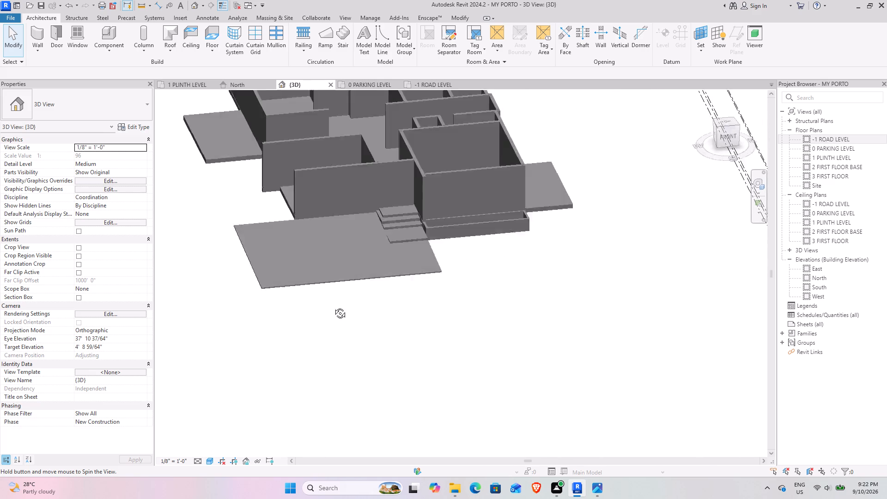
{"action": "middle_click_drag", "start_coordinate": [333, 306], "coordinate": [266, 330], "text": "shift"}
{"action": "scroll", "coordinate": [396, 232], "scroll_direction": "down", "scroll_amount": 5}
{"action": "middle_click_drag", "start_coordinate": [381, 238], "coordinate": [456, 270], "text": "shift"}
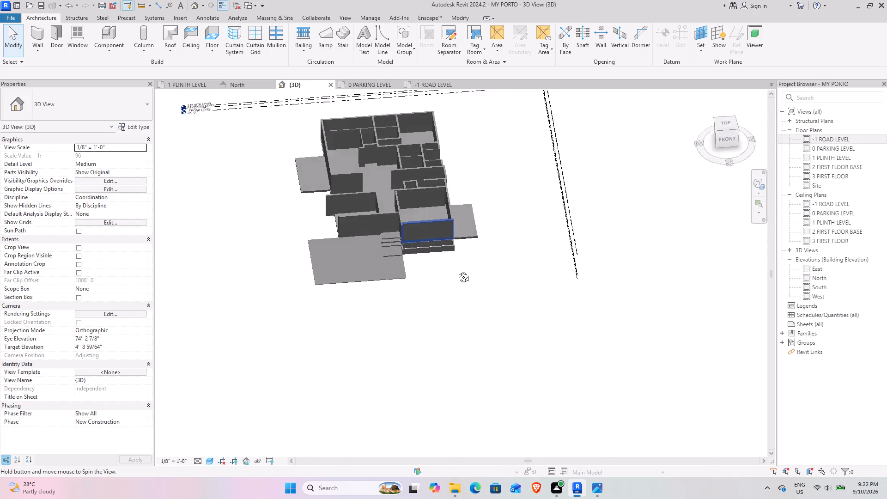
{"action": "middle_click_drag", "start_coordinate": [456, 270], "coordinate": [381, 303], "text": "shift"}
{"action": "scroll", "coordinate": [389, 175], "scroll_direction": "up", "scroll_amount": 4}
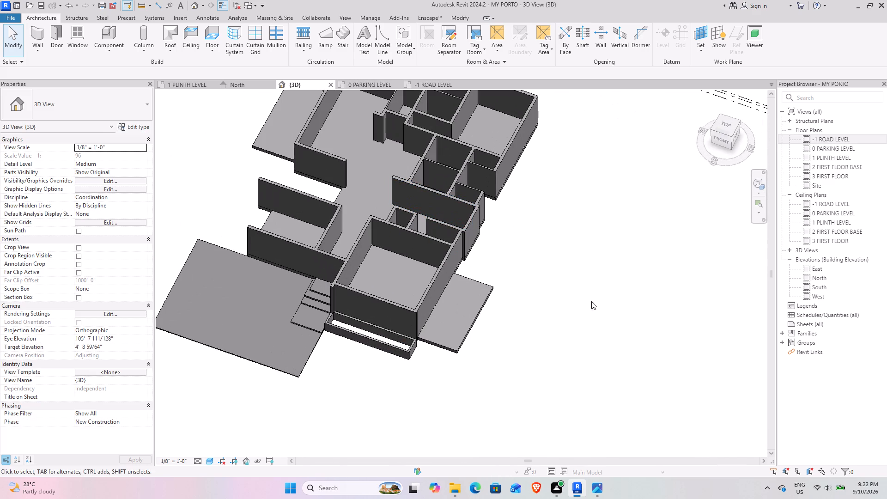
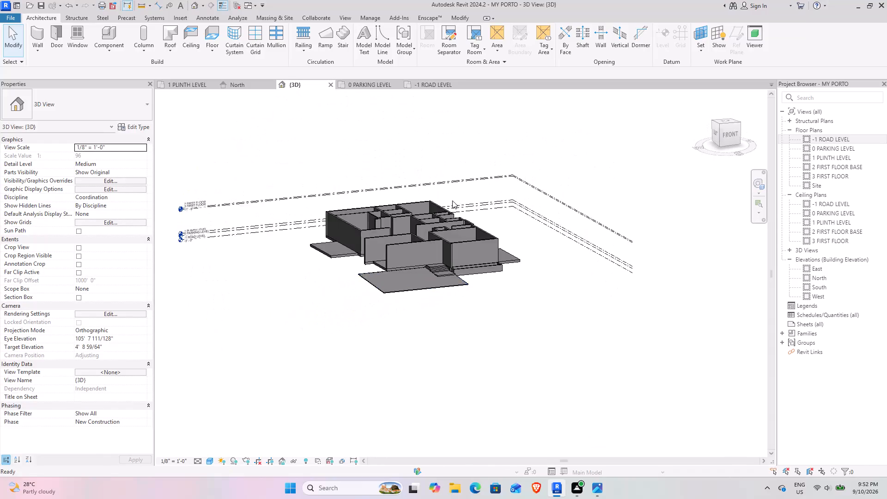
Examine the villa in 3D from the front and above, focusing on the front walls, entrance steps and car porch.
{"action": "scroll", "coordinate": [400, 220], "scroll_direction": "up", "scroll_amount": 6}
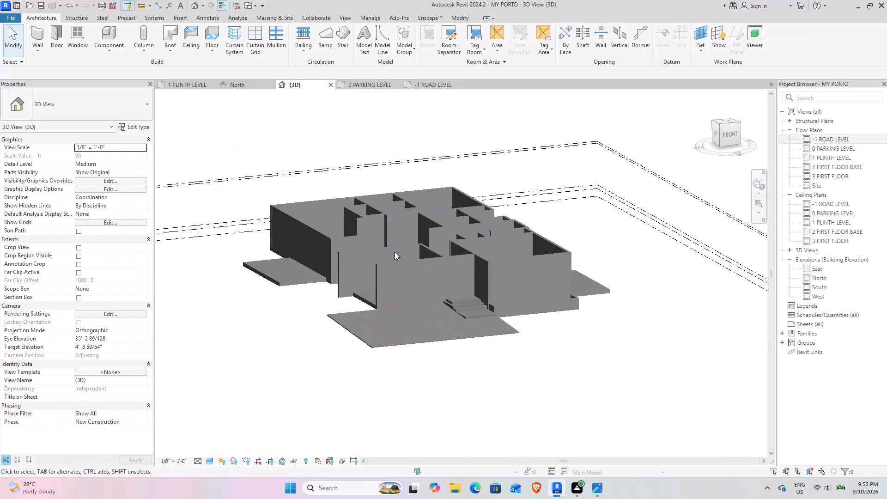
{"action": "scroll", "coordinate": [395, 252], "scroll_direction": "up", "scroll_amount": 2}
{"action": "middle_click_drag", "start_coordinate": [370, 287], "coordinate": [383, 329], "text": "shift"}
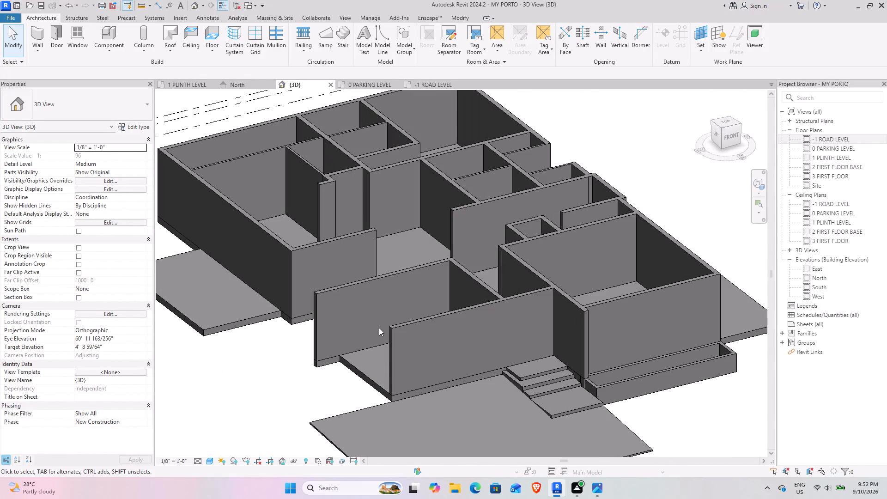
{"action": "scroll", "coordinate": [450, 298], "scroll_direction": "down", "scroll_amount": 4}
{"action": "middle_click_drag", "start_coordinate": [491, 286], "coordinate": [469, 309], "text": "shift"}
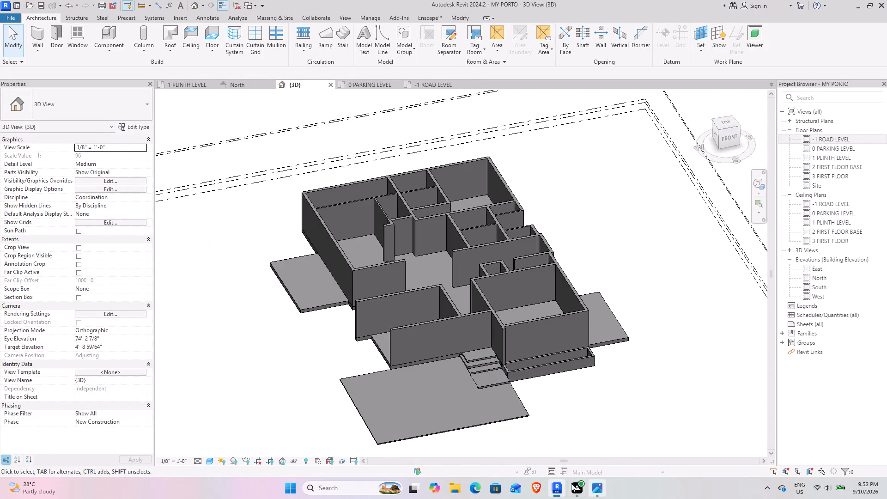
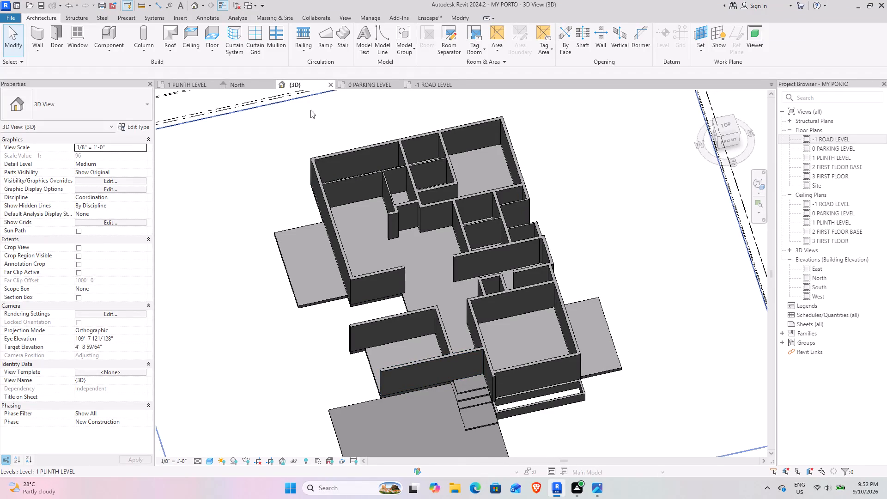
Open the -1 ROAD LEVEL floor plan at the boundary between the car porch and the lawn.
{"action": "left_click", "coordinate": [431, 82]}
{"action": "scroll", "coordinate": [486, 364], "scroll_direction": "down", "scroll_amount": 9}
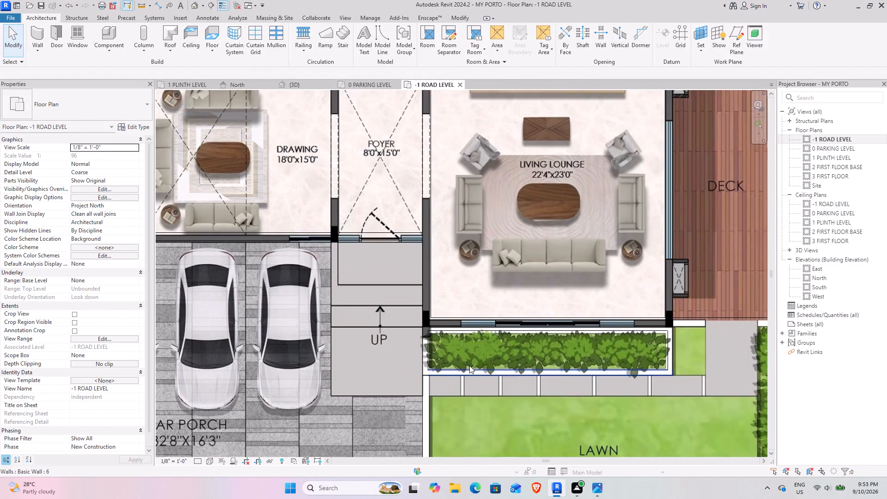
{"action": "middle_click_drag", "start_coordinate": [462, 360], "coordinate": [390, 198]}
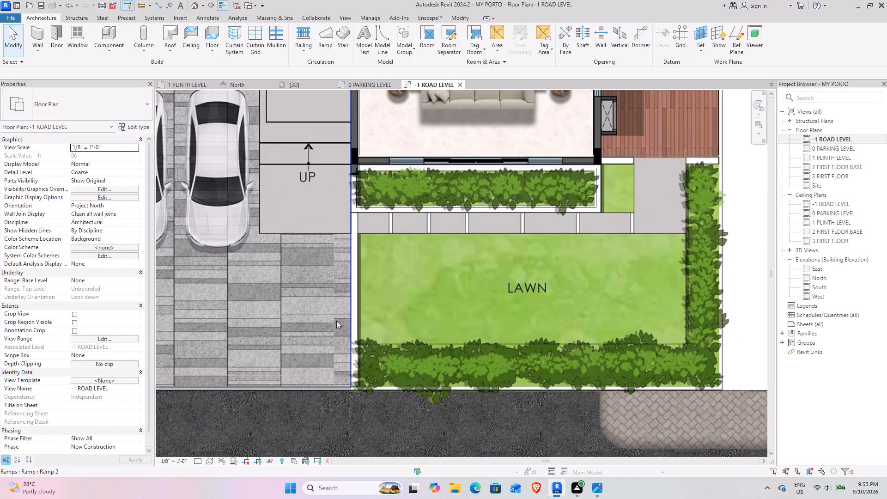
{"action": "middle_click_drag", "start_coordinate": [422, 379], "coordinate": [404, 353]}
{"action": "scroll", "coordinate": [356, 322], "scroll_direction": "up", "scroll_amount": 3}
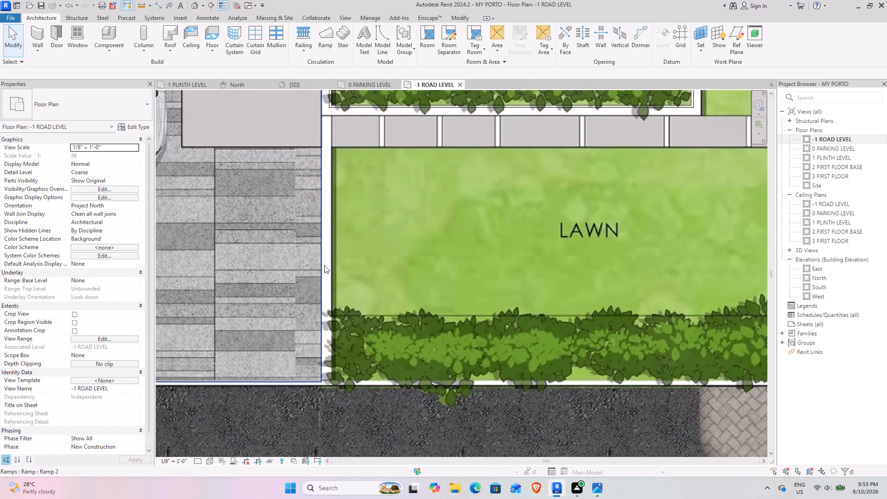
{"action": "middle_click_drag", "start_coordinate": [338, 206], "coordinate": [331, 239]}
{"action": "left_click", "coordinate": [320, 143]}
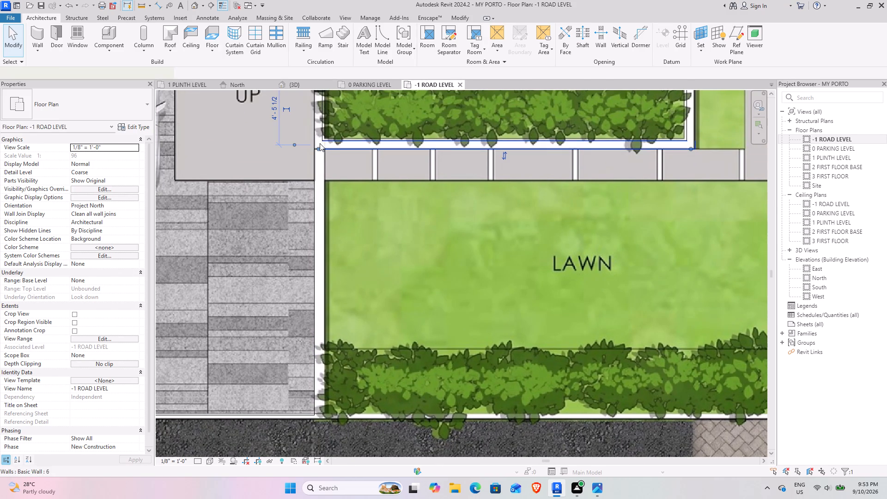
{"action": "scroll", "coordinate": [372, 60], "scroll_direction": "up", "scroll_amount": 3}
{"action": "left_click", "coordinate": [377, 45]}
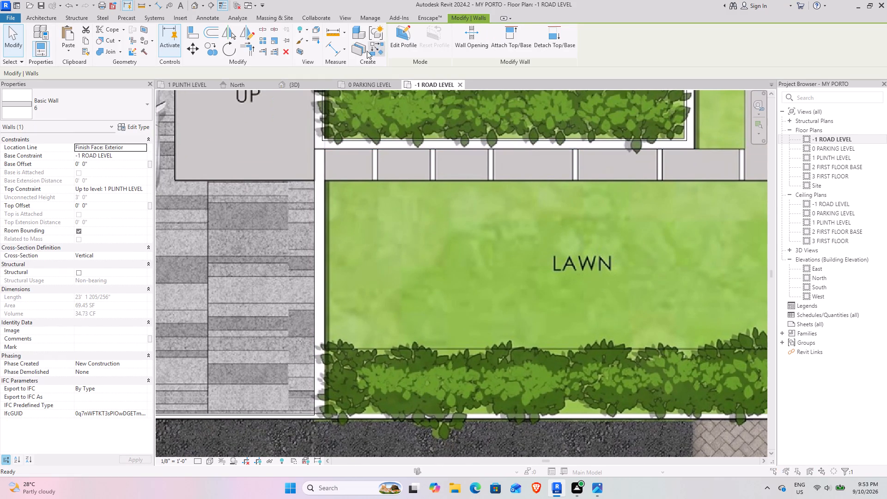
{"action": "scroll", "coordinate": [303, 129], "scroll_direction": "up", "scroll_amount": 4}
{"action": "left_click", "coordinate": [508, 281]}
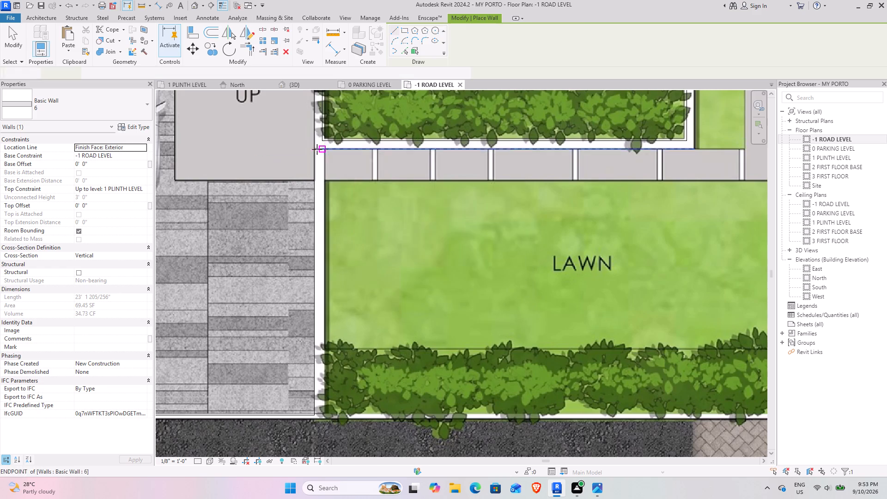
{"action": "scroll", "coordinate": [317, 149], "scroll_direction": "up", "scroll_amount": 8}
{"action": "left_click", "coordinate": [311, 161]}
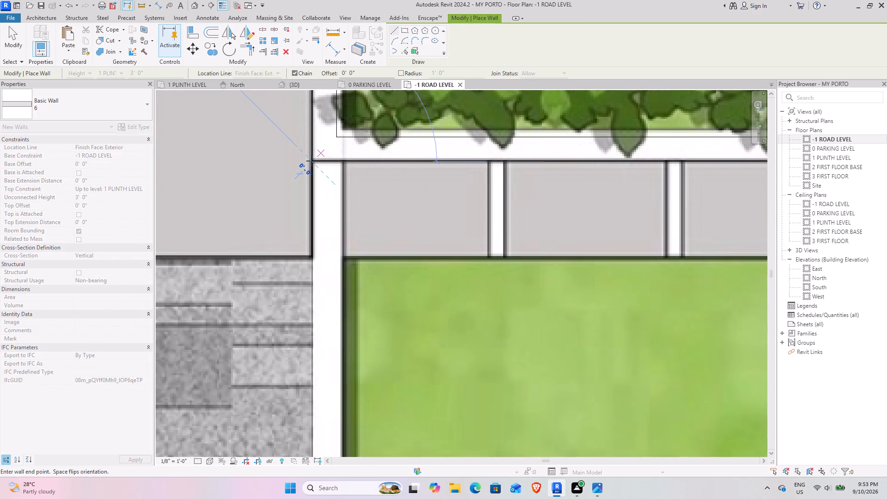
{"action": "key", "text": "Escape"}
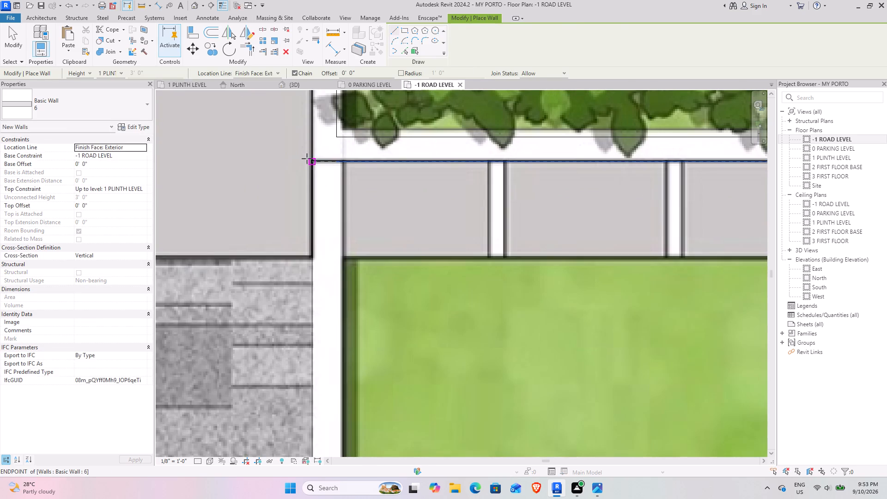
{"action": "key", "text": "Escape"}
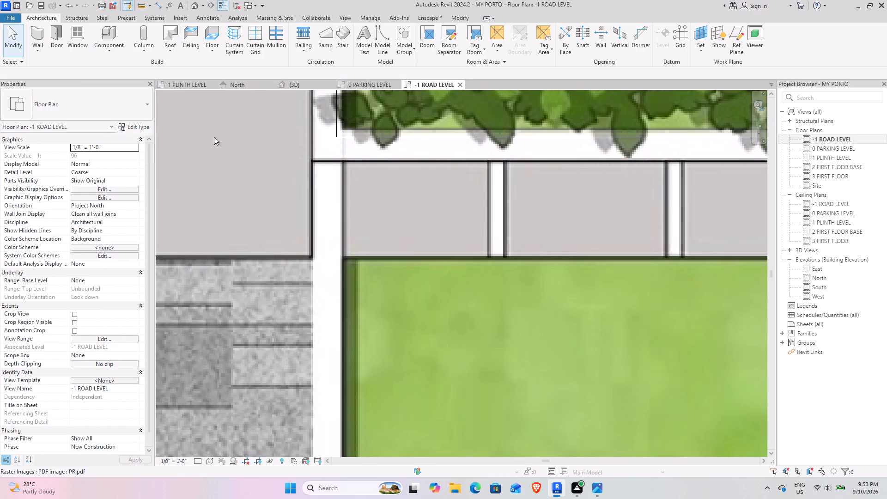
Draw a Basic Wall 6, about 16'-10" long, from the planter's outer corner along the porch-lawn edge to the road, topped at 0 PARKING LEVEL.
{"action": "left_click", "coordinate": [333, 135]}
{"action": "left_click", "coordinate": [376, 51]}
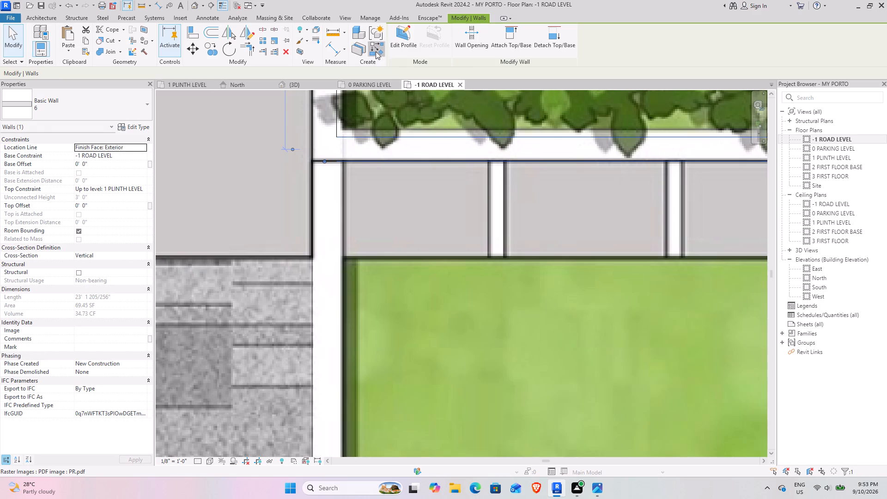
{"action": "left_click", "coordinate": [144, 187]}
{"action": "left_click", "coordinate": [144, 187]}
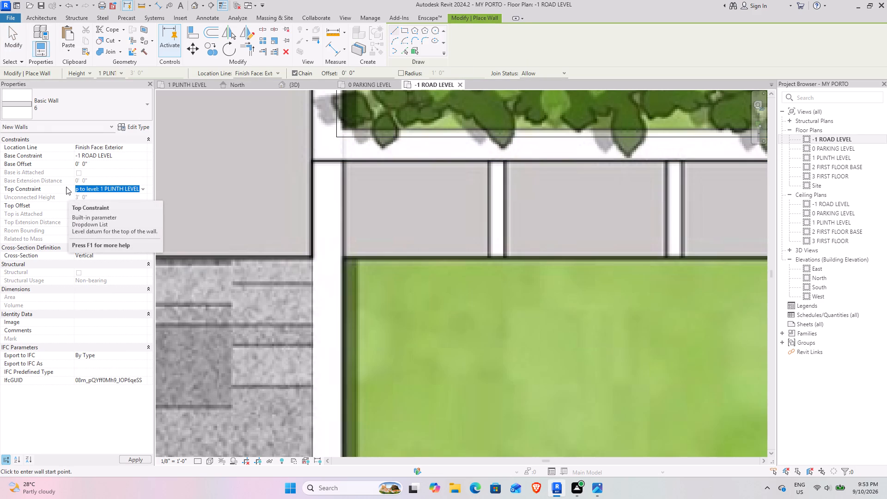
{"action": "left_click", "coordinate": [143, 189]}
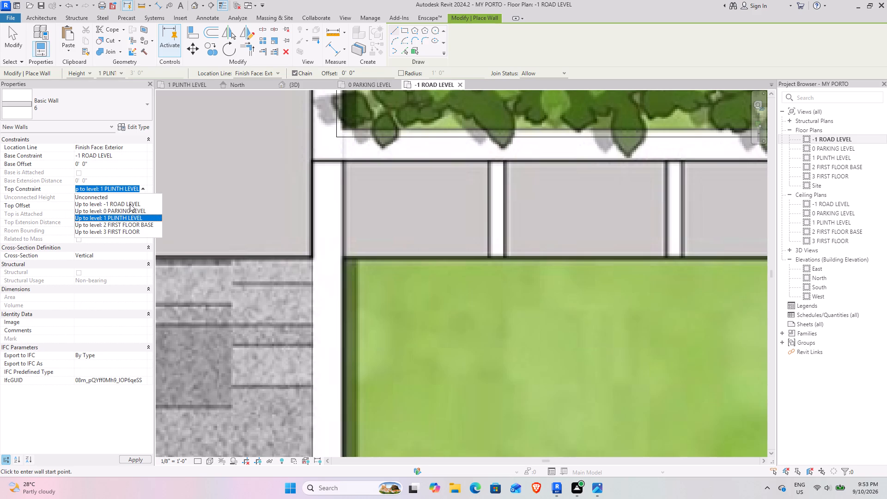
{"action": "left_click", "coordinate": [131, 210]}
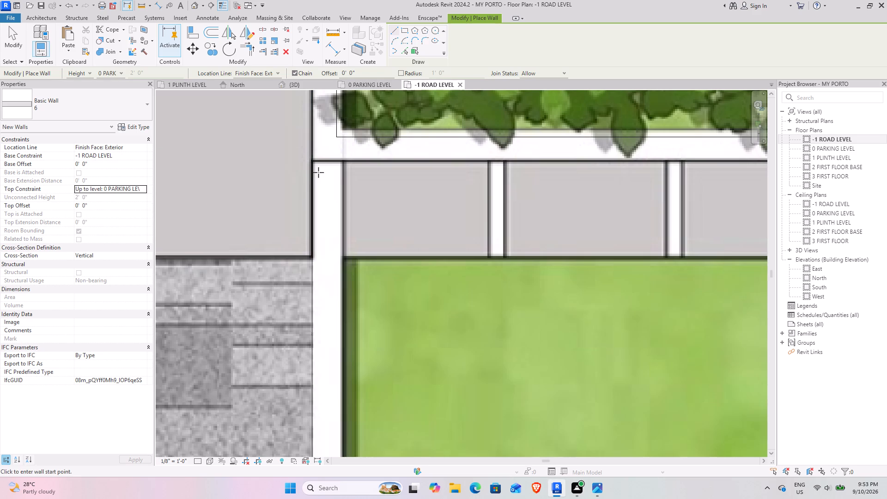
{"action": "left_click", "coordinate": [313, 161]}
{"action": "key", "text": "space"}
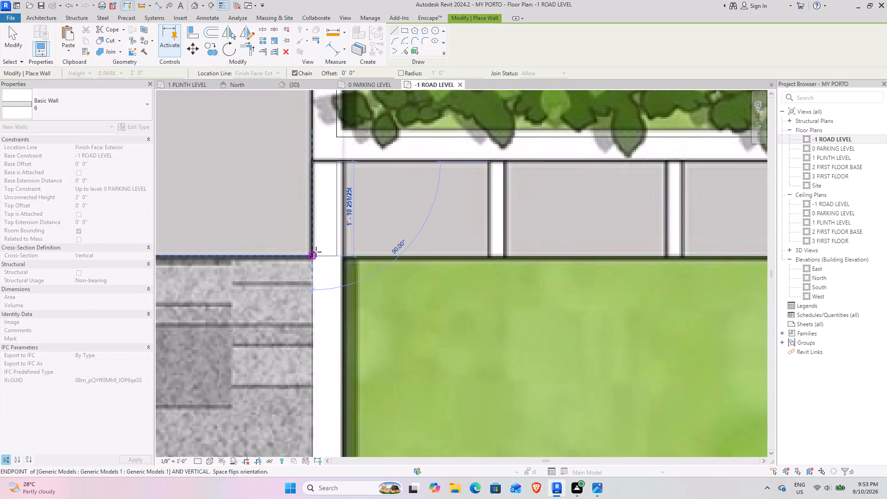
{"action": "scroll", "coordinate": [317, 257], "scroll_direction": "down", "scroll_amount": 5}
{"action": "middle_click_drag", "start_coordinate": [318, 288], "coordinate": [313, 127]}
{"action": "middle_click_drag", "start_coordinate": [325, 318], "coordinate": [314, 290]}
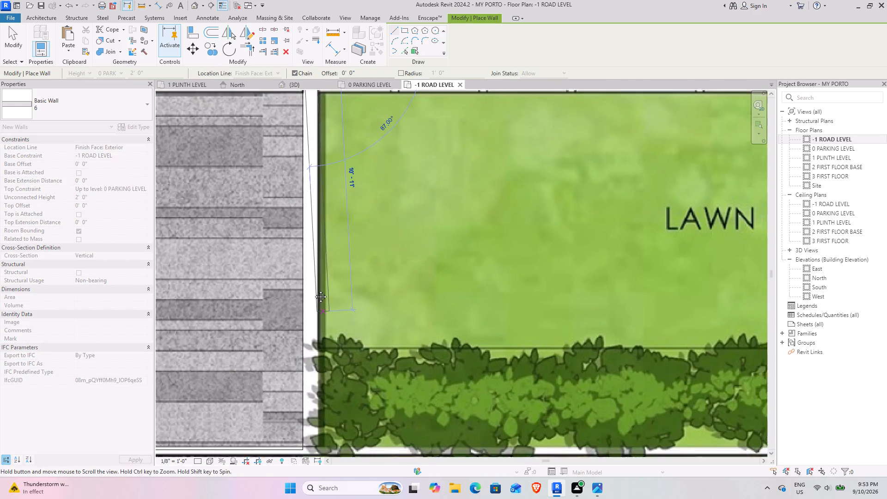
{"action": "middle_click_drag", "start_coordinate": [314, 290], "coordinate": [308, 139]}
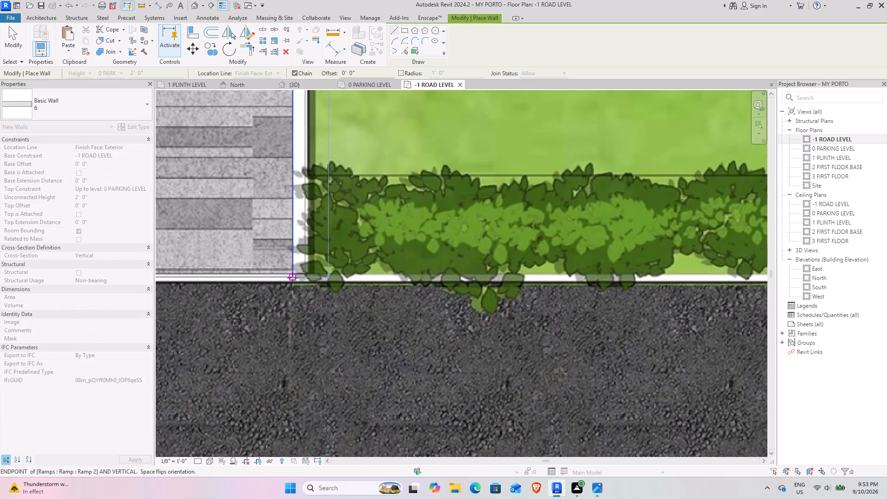
{"action": "left_click", "coordinate": [292, 278]}
{"action": "scroll", "coordinate": [295, 277], "scroll_direction": "down", "scroll_amount": 4}
{"action": "middle_click_drag", "start_coordinate": [294, 271], "coordinate": [286, 324]}
{"action": "key", "text": "Escape"}
{"action": "key", "text": "Escape"}
Inspect the new low wall along the car porch edge in the 3D view.
{"action": "left_click", "coordinate": [291, 80]}
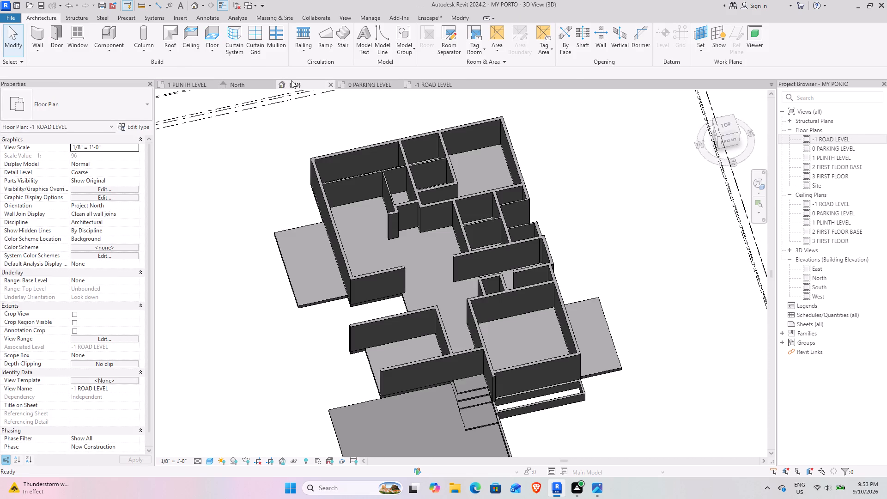
{"action": "scroll", "coordinate": [446, 323], "scroll_direction": "down", "scroll_amount": 5}
{"action": "middle_click_drag", "start_coordinate": [422, 362], "coordinate": [489, 273], "text": "shift"}
{"action": "scroll", "coordinate": [513, 349], "scroll_direction": "up", "scroll_amount": 14}
{"action": "scroll", "coordinate": [540, 345], "scroll_direction": "down", "scroll_amount": 5}
{"action": "middle_click_drag", "start_coordinate": [529, 371], "coordinate": [520, 312], "text": "shift"}
{"action": "left_click", "coordinate": [552, 272]}
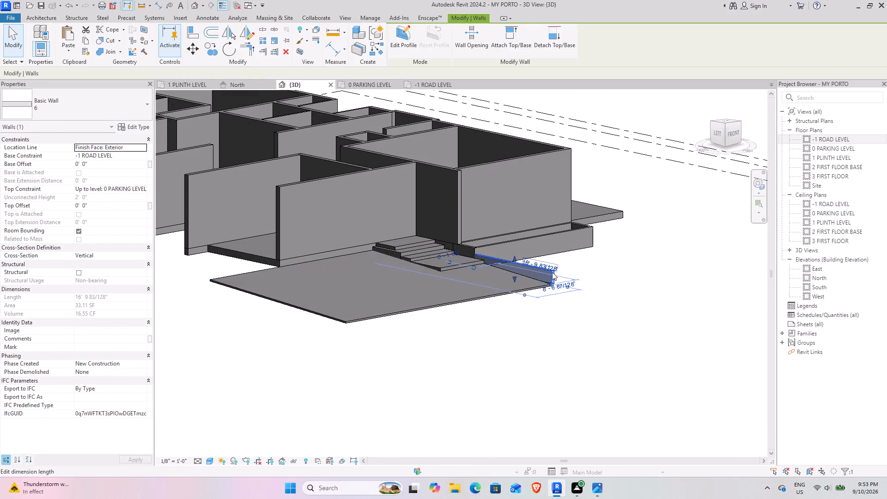
{"action": "scroll", "coordinate": [550, 273], "scroll_direction": "down", "scroll_amount": 5}
{"action": "middle_click_drag", "start_coordinate": [522, 327], "coordinate": [539, 326], "text": "shift"}
{"action": "left_click", "coordinate": [558, 319]}
Examine in 3D how the low wall meets the planter, the entrance steps and the car porch ramp.
{"action": "scroll", "coordinate": [560, 306], "scroll_direction": "up", "scroll_amount": 5}
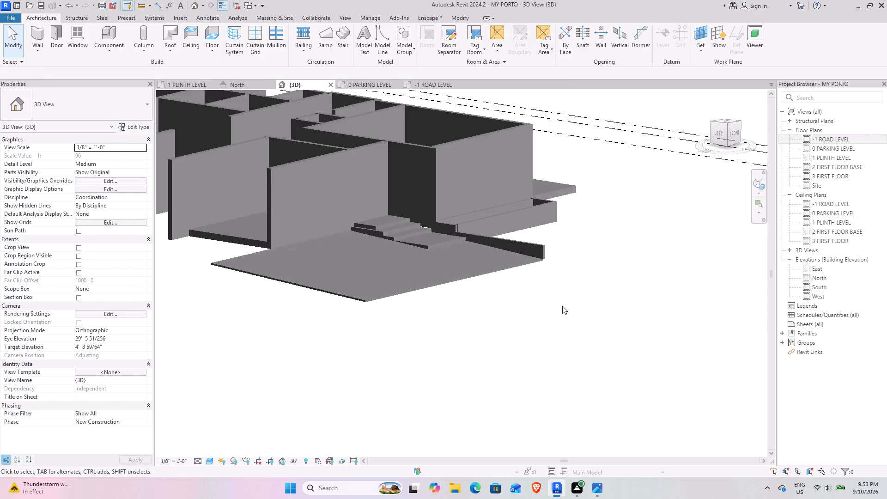
{"action": "scroll", "coordinate": [562, 306], "scroll_direction": "up", "scroll_amount": 5}
{"action": "middle_click_drag", "start_coordinate": [515, 278], "coordinate": [521, 345]}
{"action": "scroll", "coordinate": [346, 194], "scroll_direction": "up", "scroll_amount": 4}
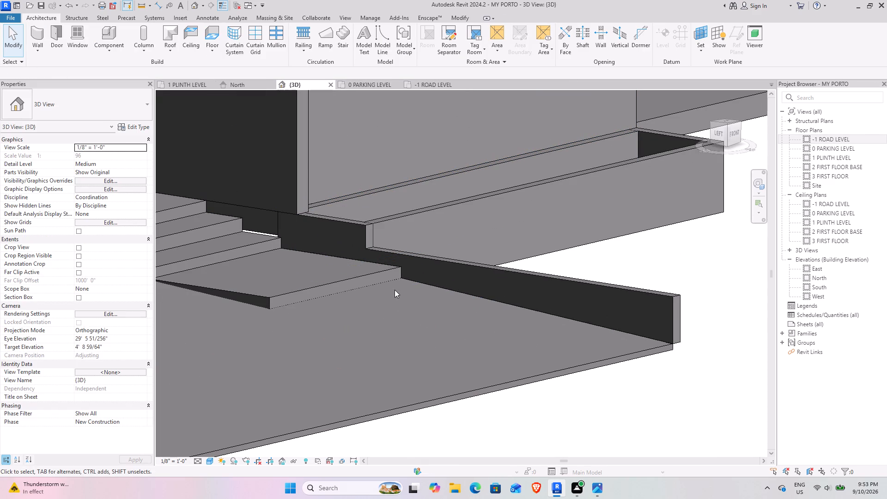
{"action": "scroll", "coordinate": [395, 290], "scroll_direction": "down", "scroll_amount": 5}
{"action": "middle_click_drag", "start_coordinate": [347, 293], "coordinate": [250, 316], "text": "shift"}
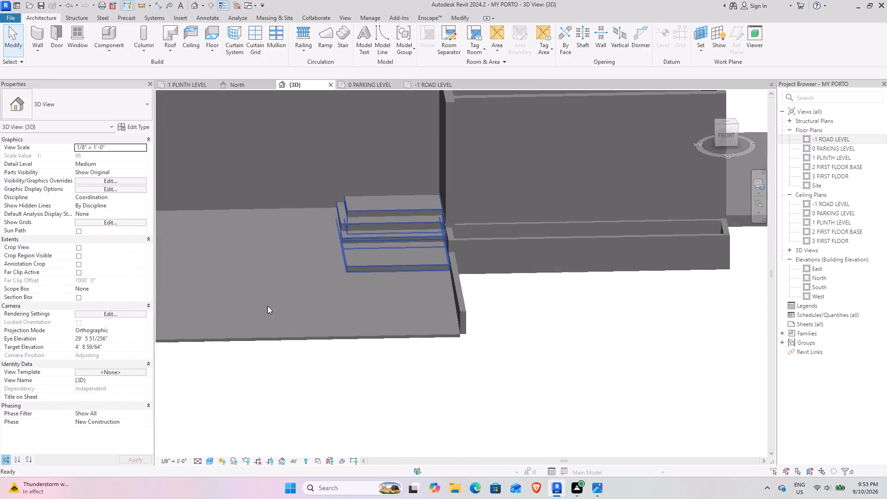
{"action": "scroll", "coordinate": [454, 216], "scroll_direction": "up", "scroll_amount": 4}
{"action": "middle_click_drag", "start_coordinate": [388, 313], "coordinate": [472, 280], "text": "shift"}
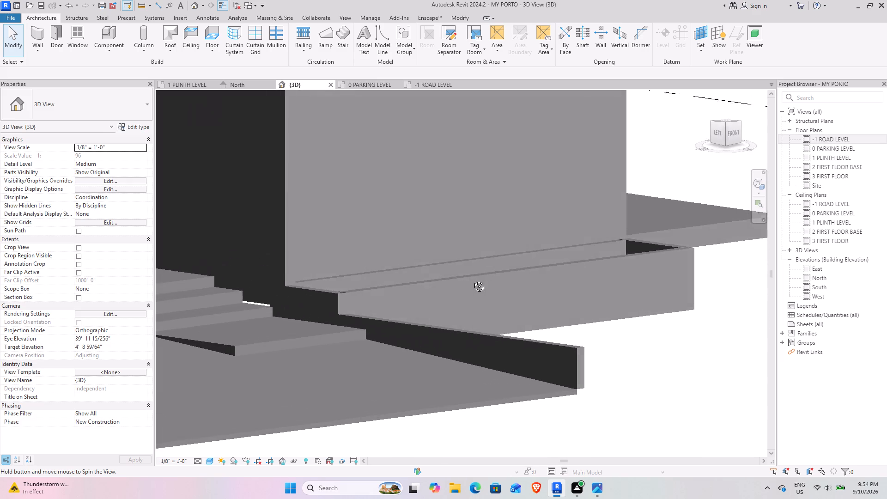
{"action": "middle_click_drag", "start_coordinate": [472, 280], "coordinate": [406, 322], "text": "shift"}
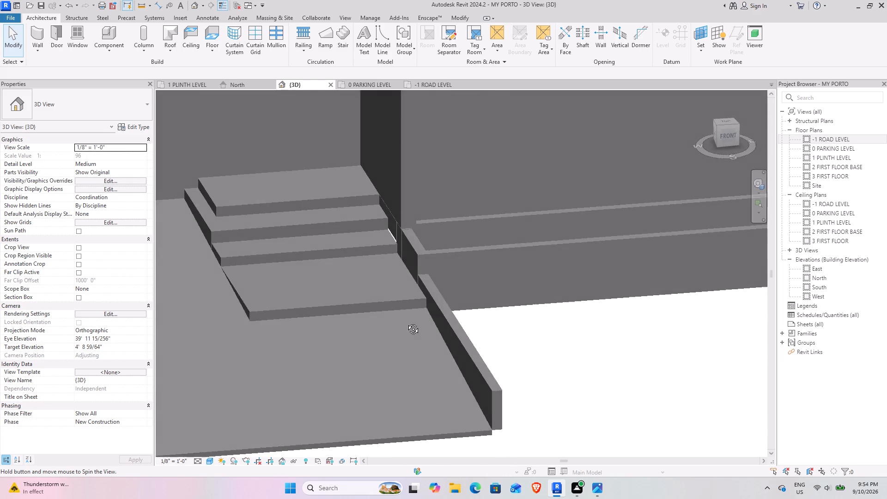
{"action": "middle_click_drag", "start_coordinate": [406, 322], "coordinate": [383, 328], "text": "shift"}
{"action": "scroll", "coordinate": [382, 327], "scroll_direction": "down", "scroll_amount": 5}
{"action": "middle_click_drag", "start_coordinate": [320, 329], "coordinate": [487, 275], "text": "shift"}
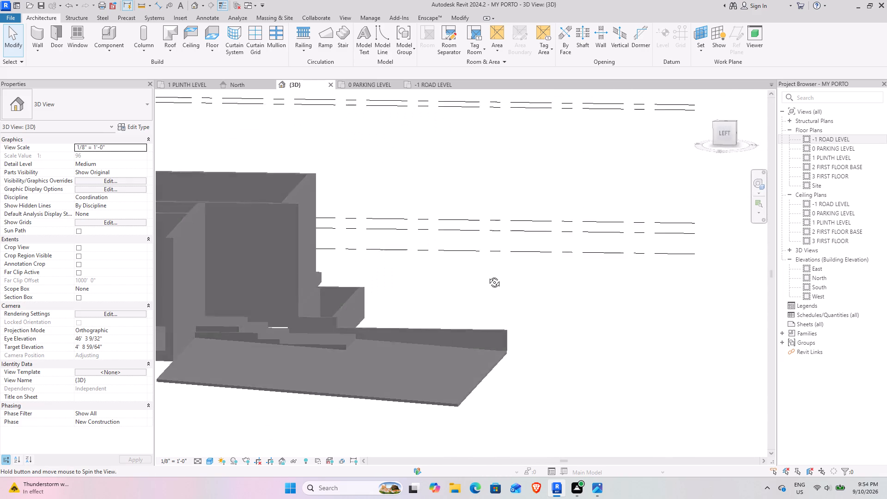
{"action": "middle_click_drag", "start_coordinate": [487, 275], "coordinate": [479, 297], "text": "shift"}
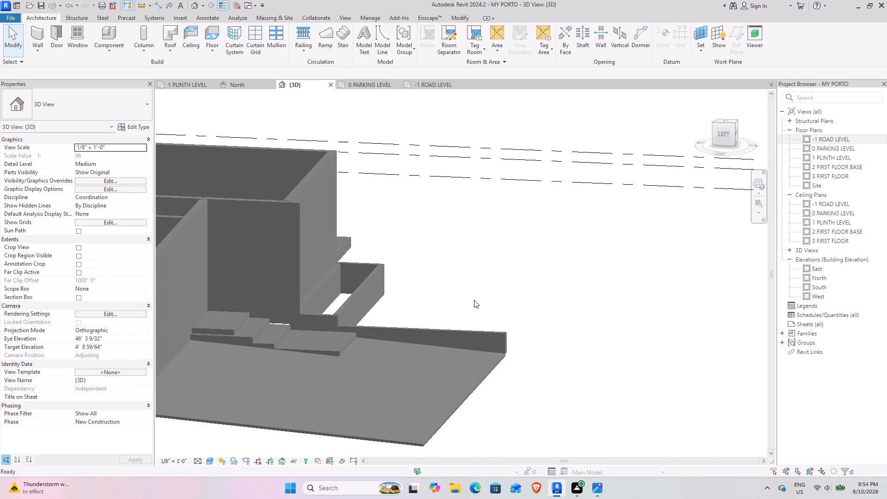
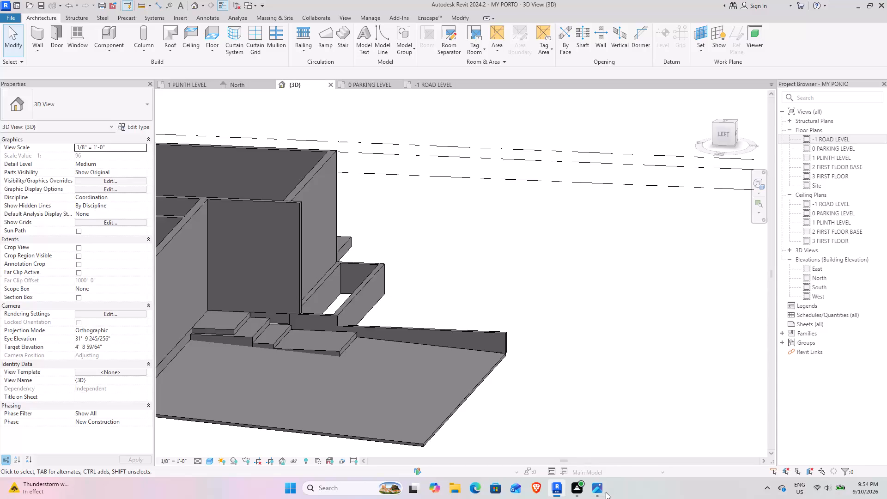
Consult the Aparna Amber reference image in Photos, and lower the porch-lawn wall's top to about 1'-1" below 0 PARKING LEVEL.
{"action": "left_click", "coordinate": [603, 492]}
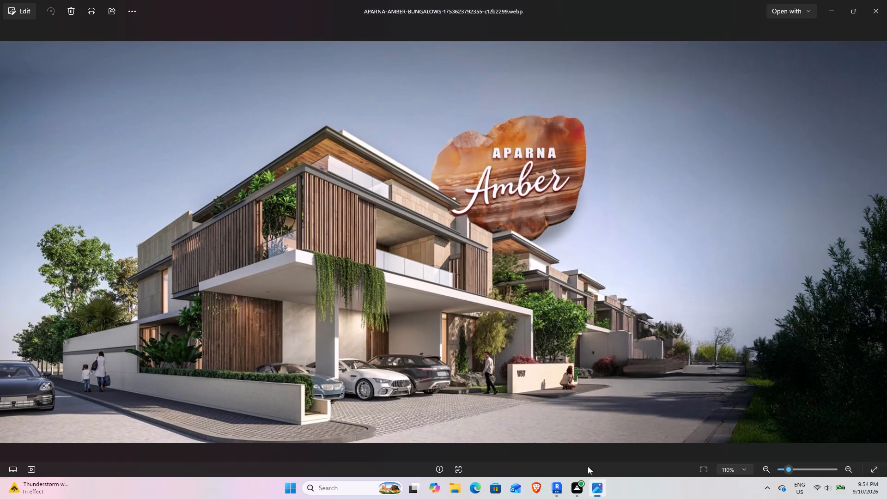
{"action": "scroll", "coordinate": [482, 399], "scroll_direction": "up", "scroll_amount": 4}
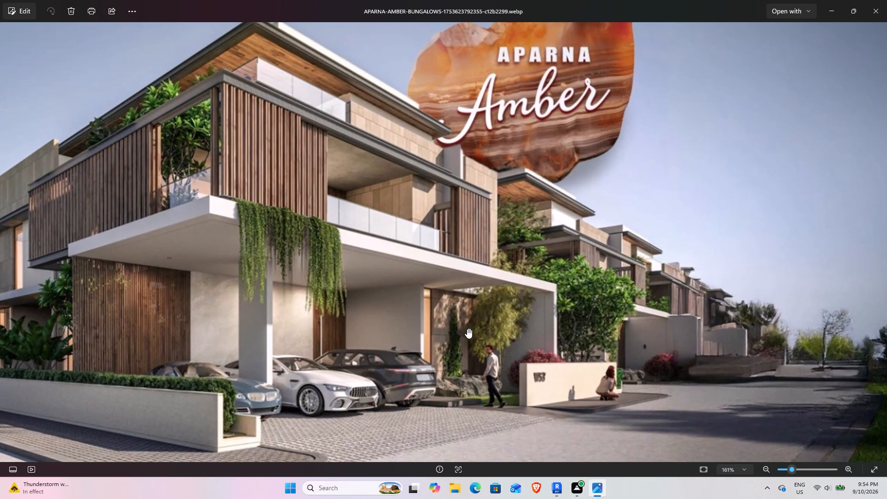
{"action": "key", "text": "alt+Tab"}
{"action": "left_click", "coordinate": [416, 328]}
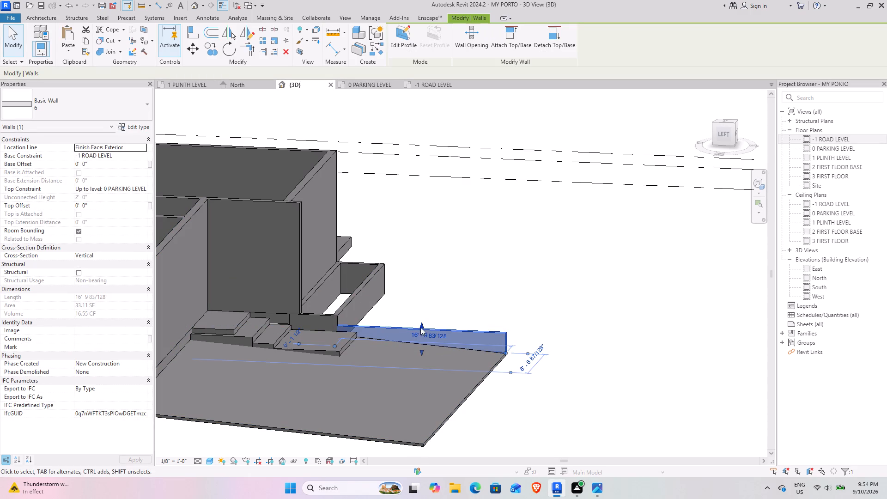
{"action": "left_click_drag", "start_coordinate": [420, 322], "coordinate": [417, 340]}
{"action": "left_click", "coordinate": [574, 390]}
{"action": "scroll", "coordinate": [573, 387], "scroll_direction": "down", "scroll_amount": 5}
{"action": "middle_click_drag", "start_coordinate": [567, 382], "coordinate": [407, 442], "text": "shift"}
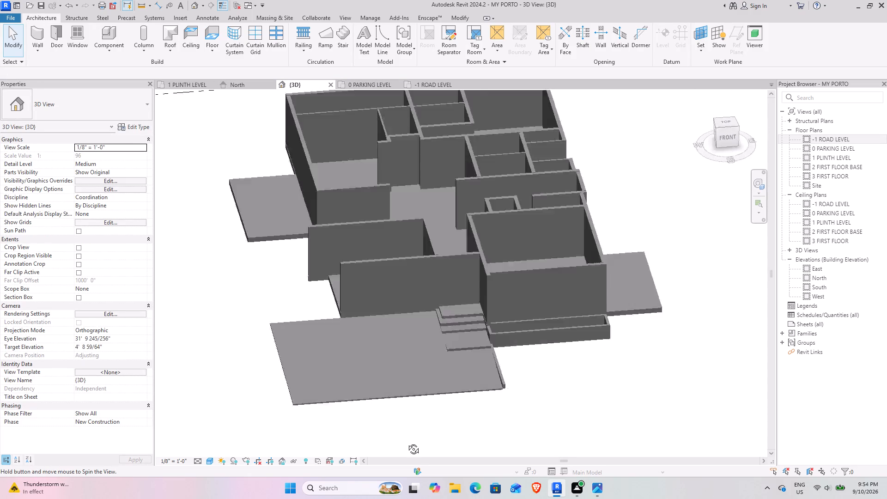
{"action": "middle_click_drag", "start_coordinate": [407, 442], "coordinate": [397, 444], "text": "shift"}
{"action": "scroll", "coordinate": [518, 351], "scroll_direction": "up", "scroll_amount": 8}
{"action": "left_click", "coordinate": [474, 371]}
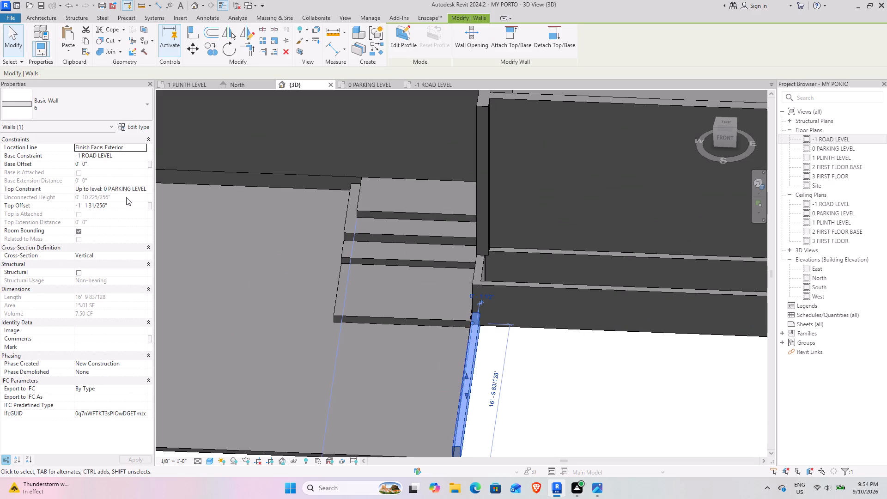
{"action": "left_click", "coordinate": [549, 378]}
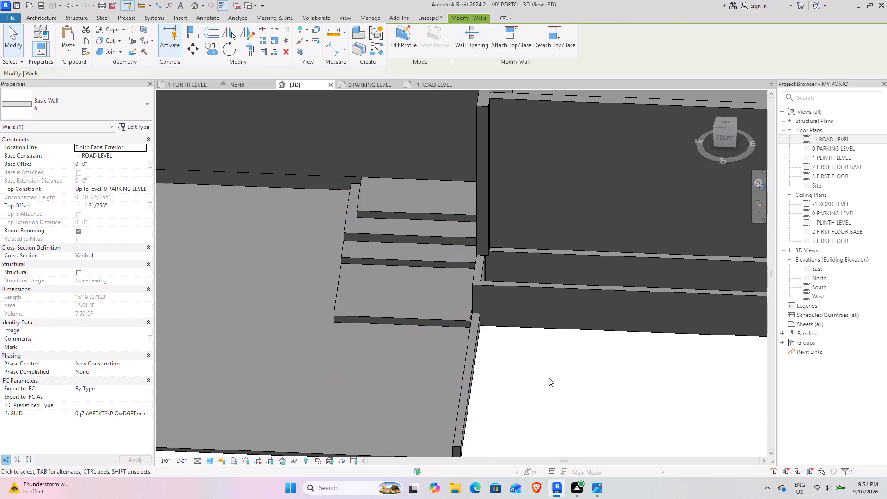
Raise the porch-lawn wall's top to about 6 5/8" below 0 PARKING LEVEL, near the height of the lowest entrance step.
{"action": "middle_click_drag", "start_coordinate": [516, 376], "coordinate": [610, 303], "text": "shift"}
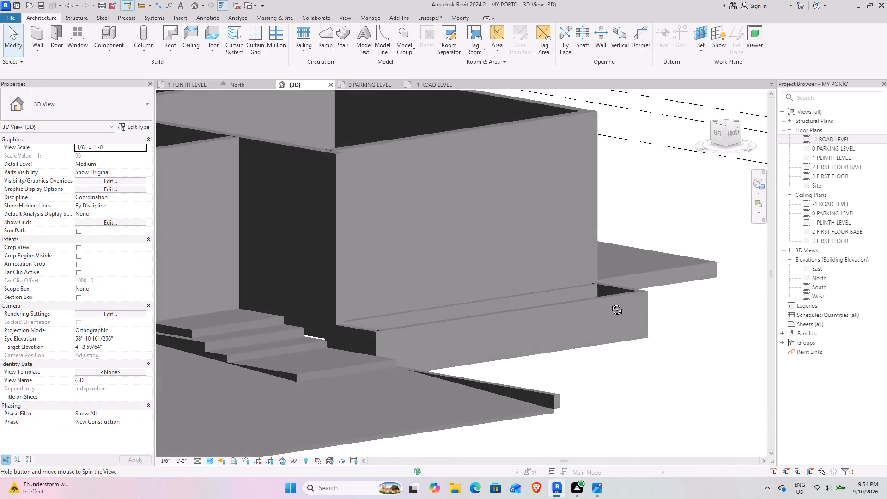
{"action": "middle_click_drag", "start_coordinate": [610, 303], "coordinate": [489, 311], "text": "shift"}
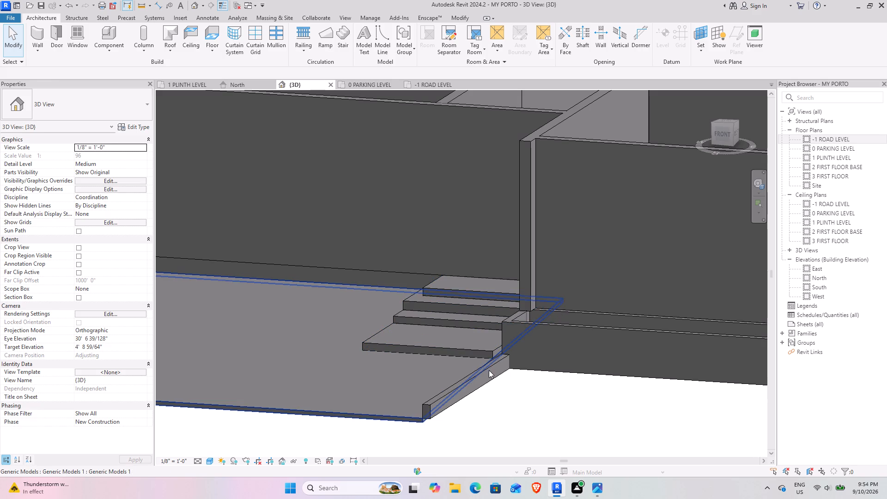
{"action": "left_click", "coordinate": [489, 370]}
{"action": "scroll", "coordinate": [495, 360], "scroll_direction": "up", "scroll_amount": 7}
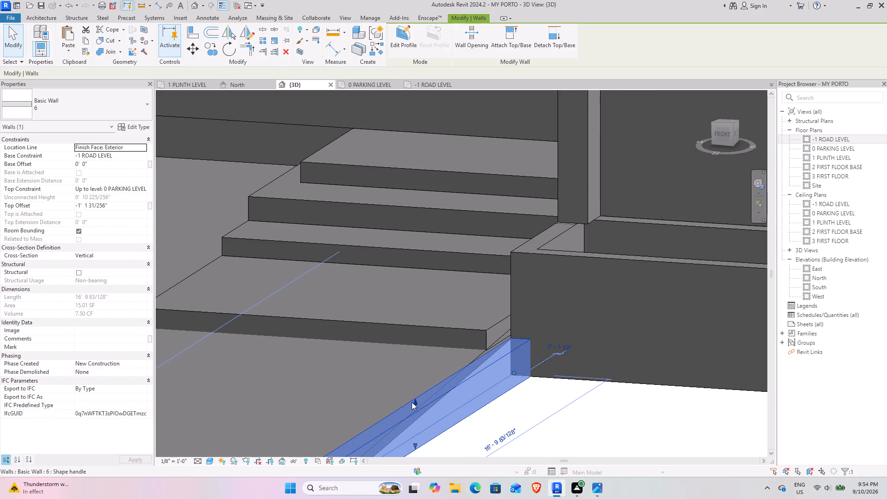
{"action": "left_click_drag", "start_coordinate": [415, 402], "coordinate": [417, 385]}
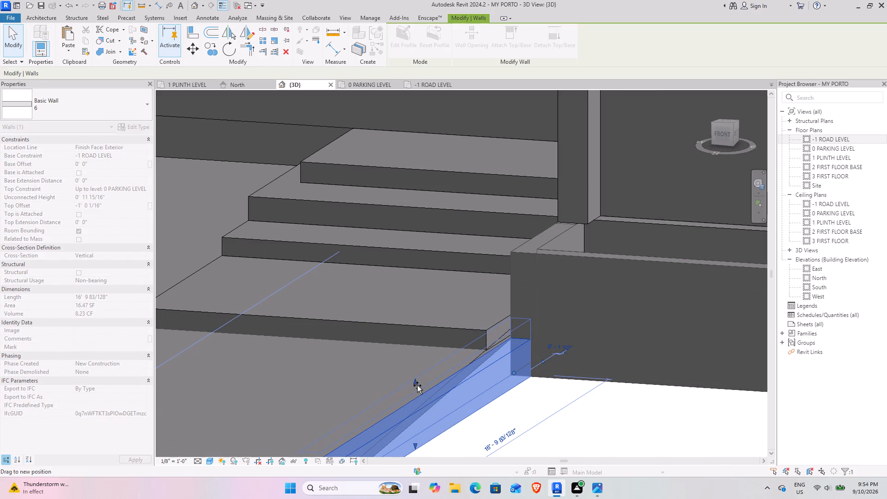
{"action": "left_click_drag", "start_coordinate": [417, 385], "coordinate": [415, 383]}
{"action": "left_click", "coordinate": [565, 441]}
Examine in 3D how the low wall's height relates to the lowest entrance step, the planter and the sloping car porch.
{"action": "scroll", "coordinate": [564, 441], "scroll_direction": "down", "scroll_amount": 5}
{"action": "middle_click_drag", "start_coordinate": [489, 406], "coordinate": [516, 401], "text": "shift"}
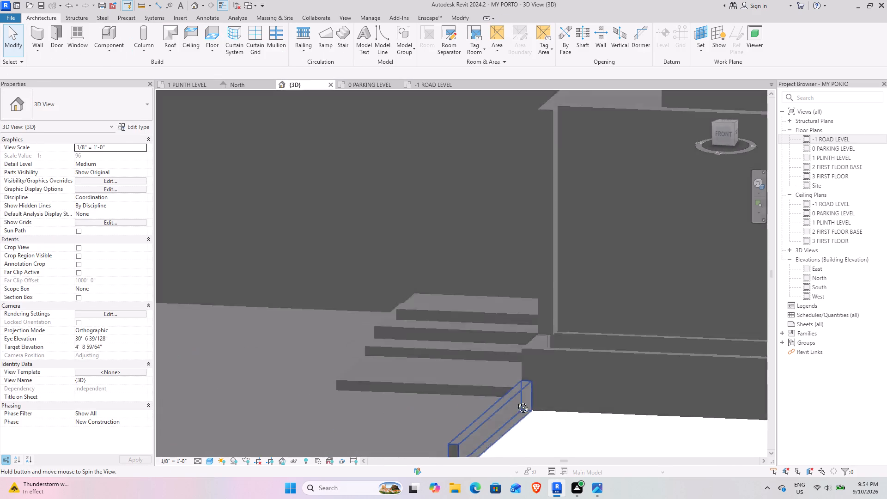
{"action": "middle_click_drag", "start_coordinate": [516, 401], "coordinate": [606, 379], "text": "shift"}
{"action": "middle_click_drag", "start_coordinate": [611, 384], "coordinate": [678, 279]}
{"action": "middle_click_drag", "start_coordinate": [669, 289], "coordinate": [543, 294], "text": "shift"}
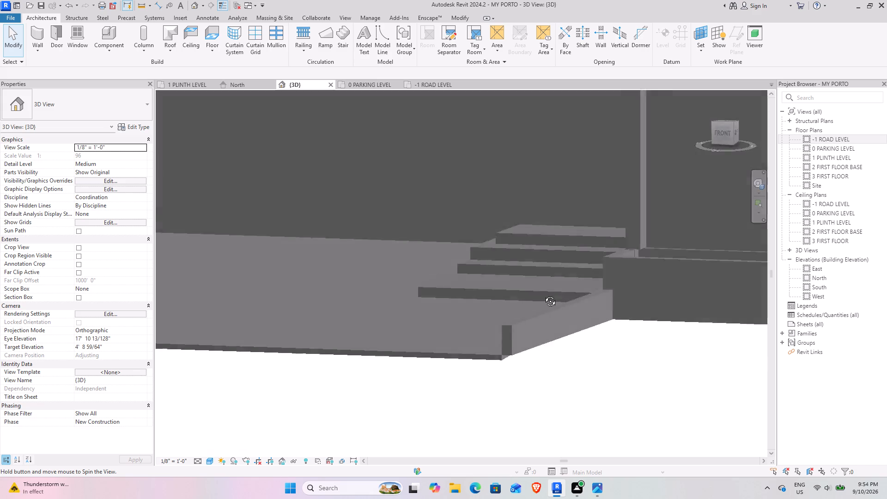
{"action": "middle_click_drag", "start_coordinate": [543, 294], "coordinate": [538, 281], "text": "shift"}
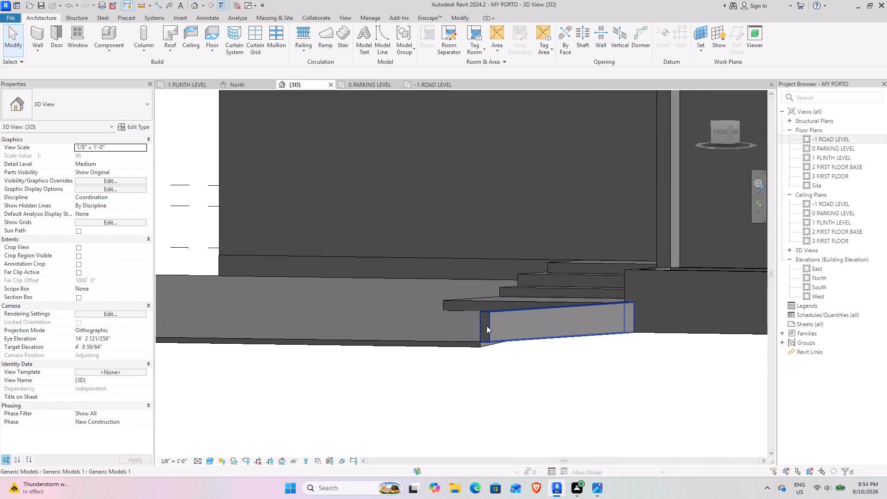
{"action": "scroll", "coordinate": [415, 333], "scroll_direction": "down", "scroll_amount": 6}
{"action": "middle_click_drag", "start_coordinate": [398, 316], "coordinate": [406, 365], "text": "shift"}
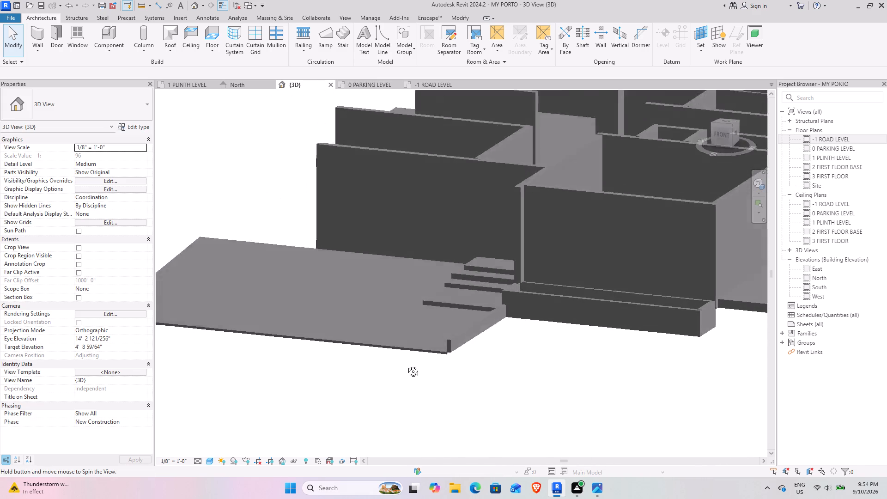
{"action": "middle_click_drag", "start_coordinate": [406, 365], "coordinate": [404, 399], "text": "shift"}
{"action": "scroll", "coordinate": [473, 334], "scroll_direction": "up", "scroll_amount": 4}
{"action": "middle_click_drag", "start_coordinate": [400, 358], "coordinate": [562, 346], "text": "shift"}
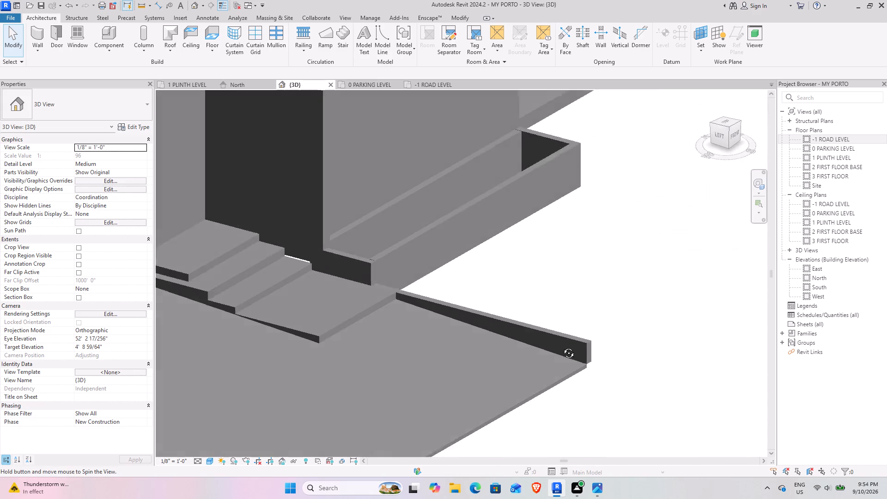
{"action": "middle_click_drag", "start_coordinate": [562, 346], "coordinate": [571, 341], "text": "shift"}
{"action": "scroll", "coordinate": [570, 341], "scroll_direction": "down", "scroll_amount": 3}
{"action": "middle_click_drag", "start_coordinate": [546, 344], "coordinate": [520, 319], "text": "shift"}
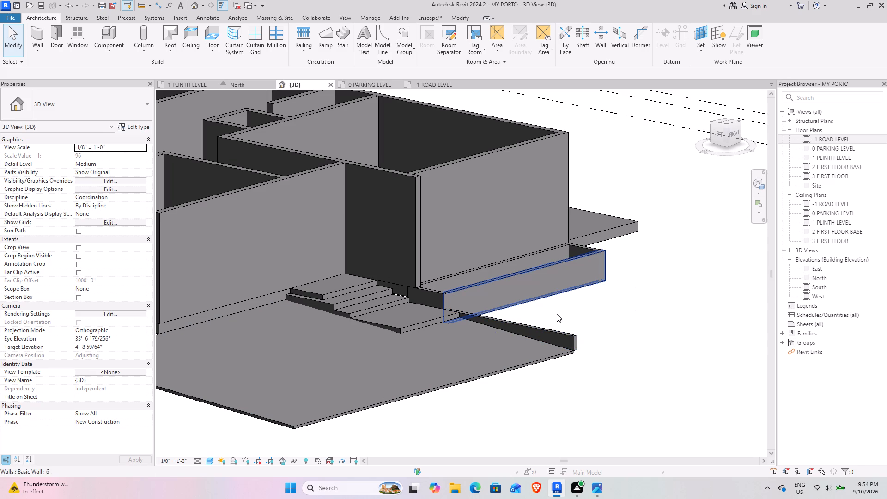
Compare the reference image in Photos with the porch-lawn boundary in the -1 ROAD LEVEL floor plan.
{"action": "key", "text": "alt+Tab"}
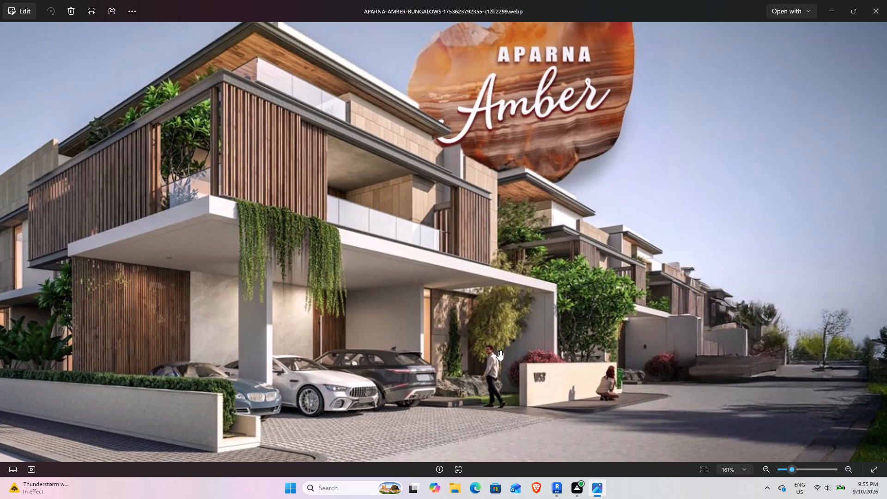
{"action": "key", "text": "alt+Tab"}
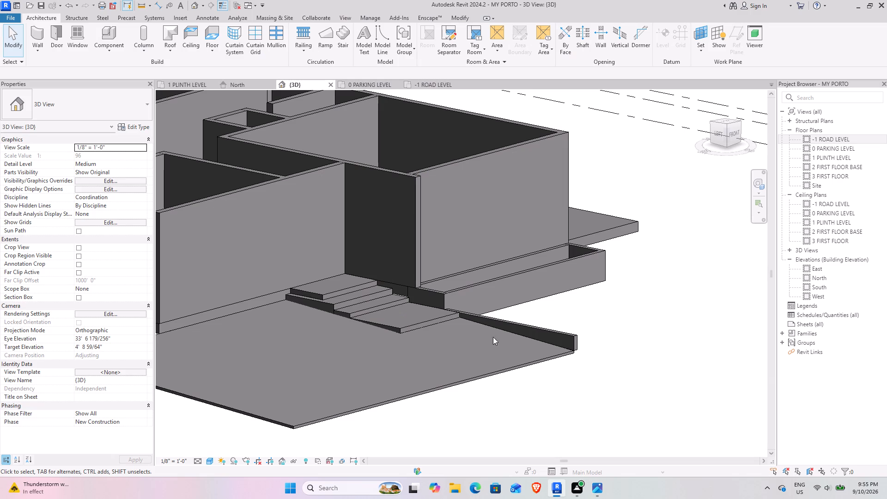
{"action": "left_click", "coordinate": [442, 82]}
{"action": "scroll", "coordinate": [438, 256], "scroll_direction": "down", "scroll_amount": 5}
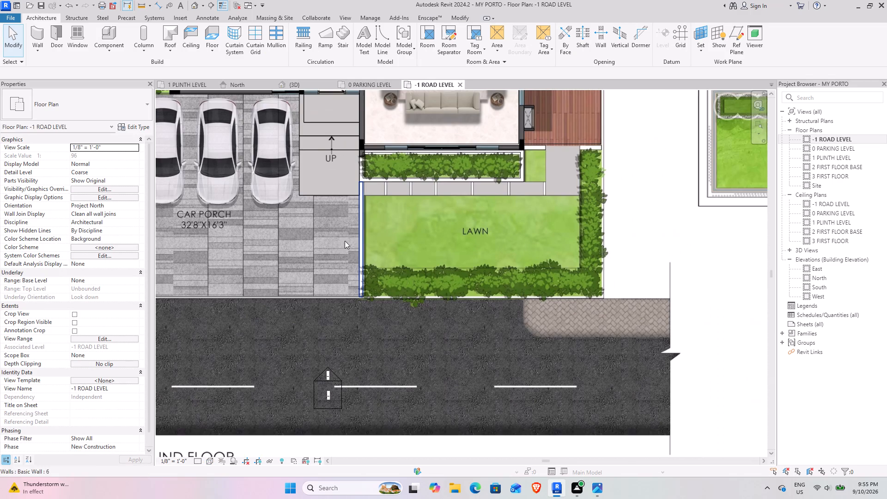
{"action": "middle_click_drag", "start_coordinate": [334, 235], "coordinate": [331, 279]}
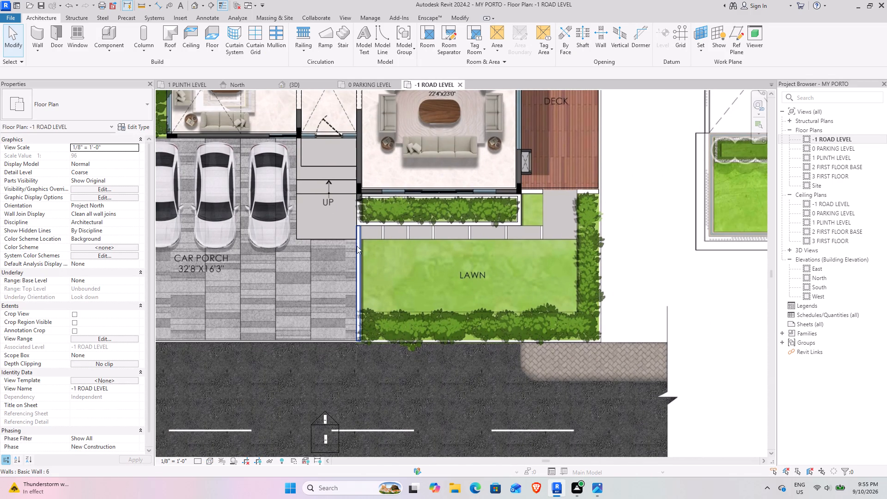
{"action": "scroll", "coordinate": [359, 237], "scroll_direction": "up", "scroll_amount": 3}
{"action": "key", "text": "alt+Tab"}
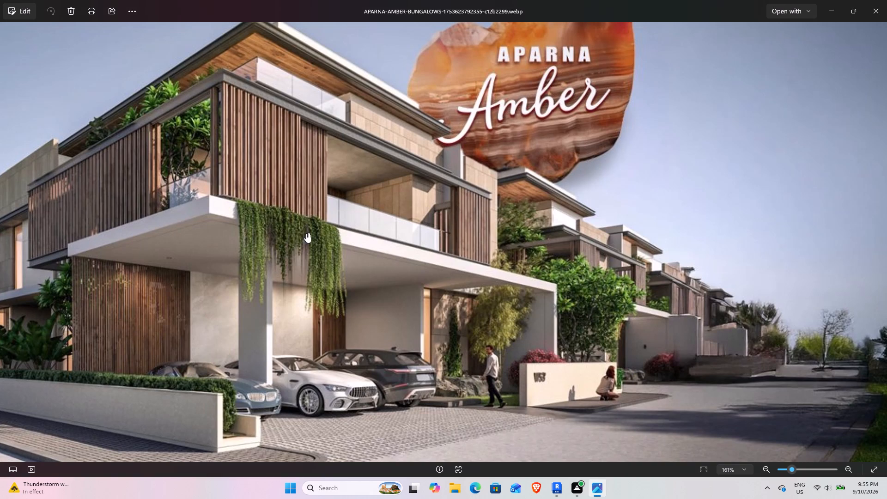
{"action": "key", "text": "alt+Tab"}
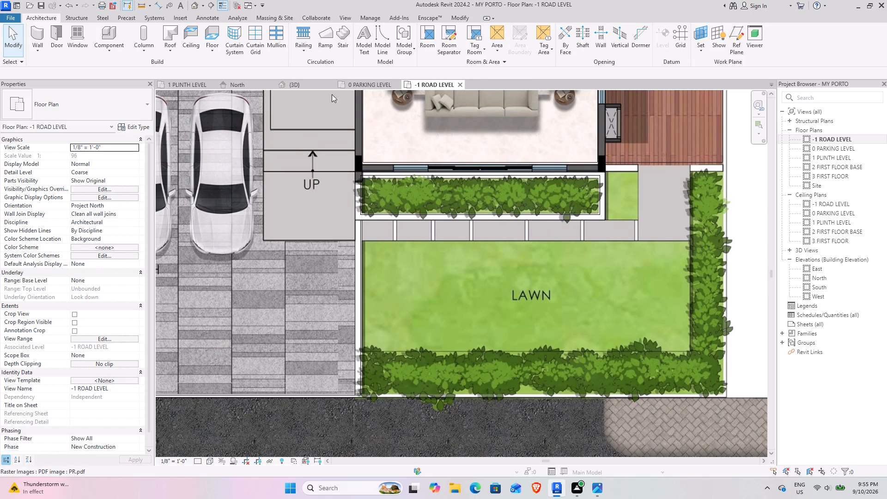
Viewing the 3D model squarely from the right side, adjust the porch-lawn wall's top to line up with the lowest entrance step's top.
{"action": "left_click", "coordinate": [292, 85]}
{"action": "scroll", "coordinate": [497, 331], "scroll_direction": "up", "scroll_amount": 3}
{"action": "middle_click_drag", "start_coordinate": [493, 330], "coordinate": [485, 330], "text": "shift"}
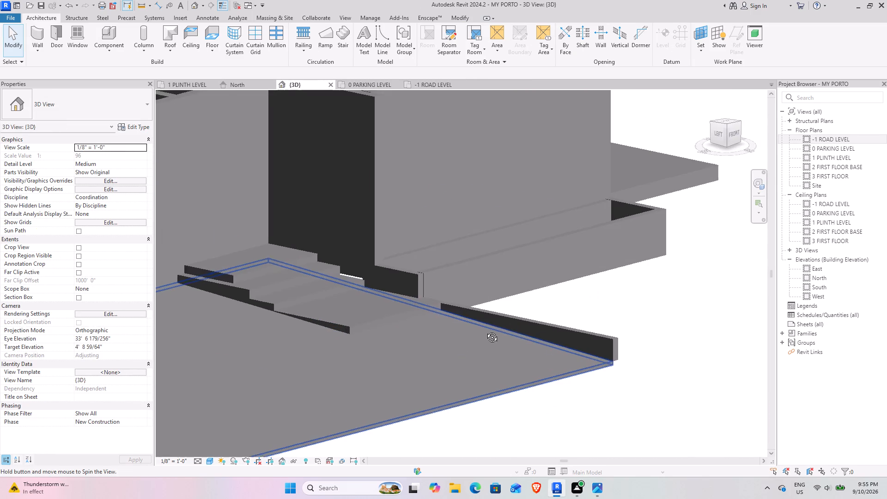
{"action": "middle_click_drag", "start_coordinate": [485, 330], "coordinate": [246, 313], "text": "shift"}
{"action": "scroll", "coordinate": [628, 322], "scroll_direction": "up", "scroll_amount": 4}
{"action": "left_click", "coordinate": [568, 307]}
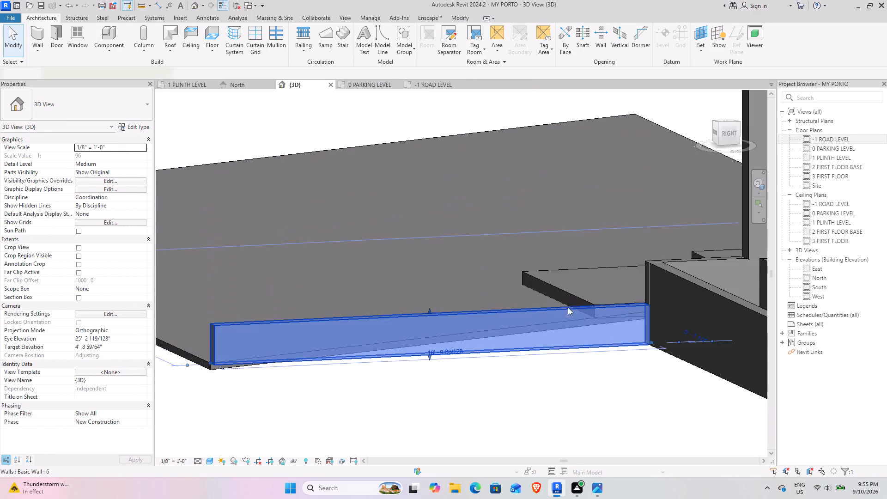
{"action": "middle_click_drag", "start_coordinate": [565, 288], "coordinate": [590, 347], "text": "shift"}
{"action": "scroll", "coordinate": [565, 271], "scroll_direction": "up", "scroll_amount": 5}
{"action": "scroll", "coordinate": [623, 294], "scroll_direction": "up", "scroll_amount": 4}
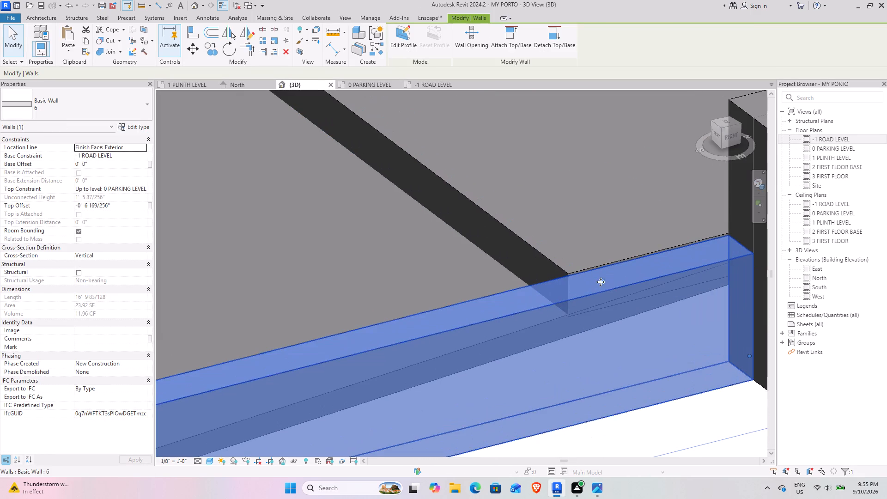
{"action": "left_click", "coordinate": [734, 135]}
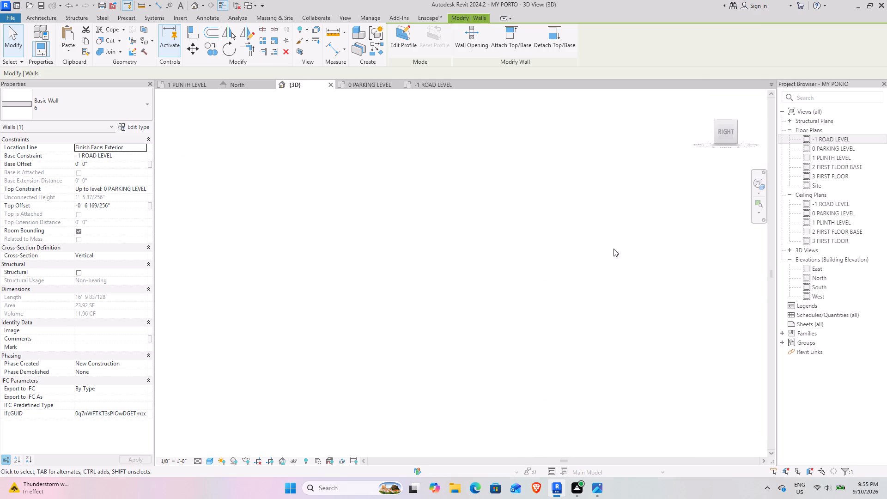
{"action": "scroll", "coordinate": [559, 282], "scroll_direction": "up", "scroll_amount": 4}
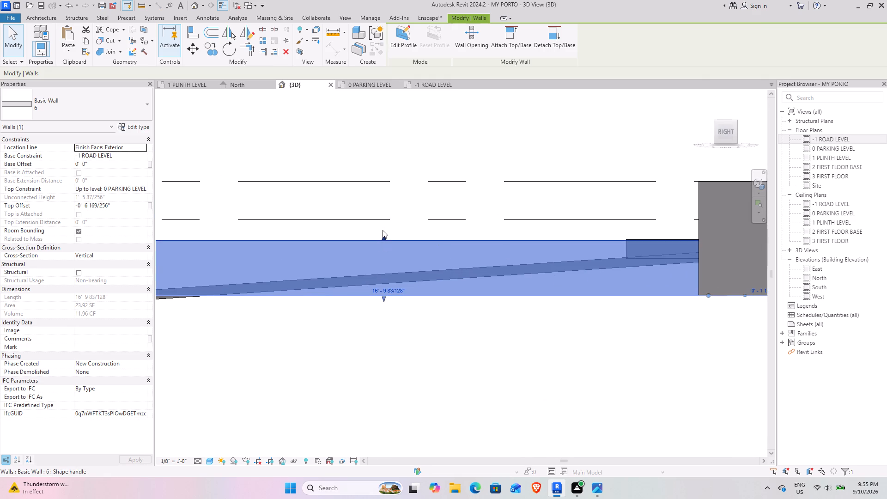
{"action": "left_click_drag", "start_coordinate": [383, 234], "coordinate": [400, 234]}
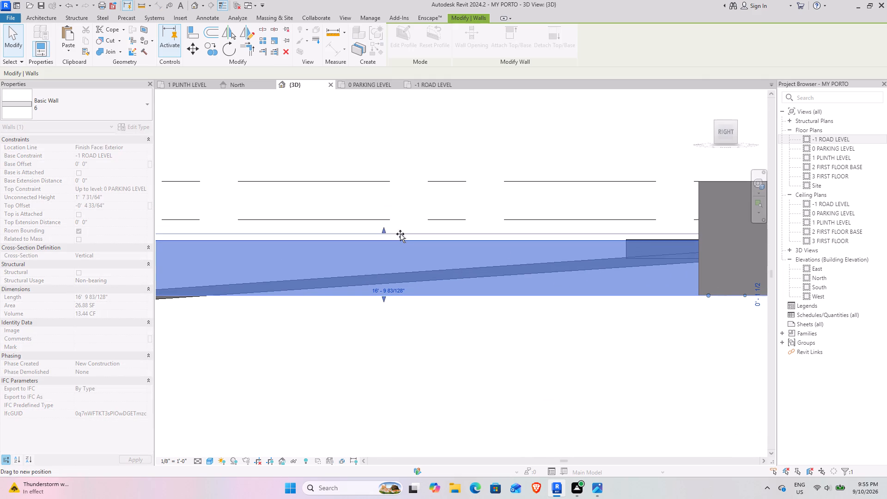
{"action": "left_click_drag", "start_coordinate": [400, 234], "coordinate": [668, 239]}
{"action": "scroll", "coordinate": [668, 239], "scroll_direction": "up", "scroll_amount": 14}
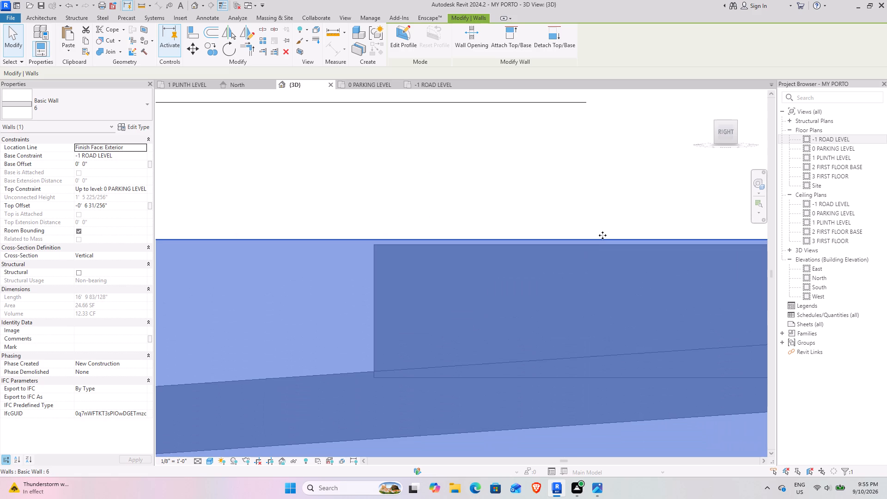
{"action": "scroll", "coordinate": [598, 240], "scroll_direction": "down", "scroll_amount": 9}
{"action": "scroll", "coordinate": [295, 259], "scroll_direction": "down", "scroll_amount": 4}
{"action": "middle_click_drag", "start_coordinate": [232, 251], "coordinate": [365, 236]}
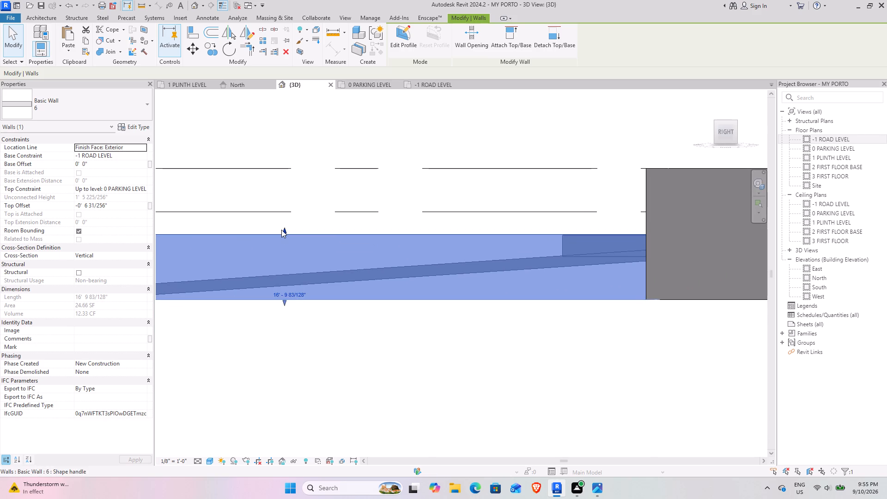
{"action": "left_click_drag", "start_coordinate": [281, 230], "coordinate": [286, 240]}
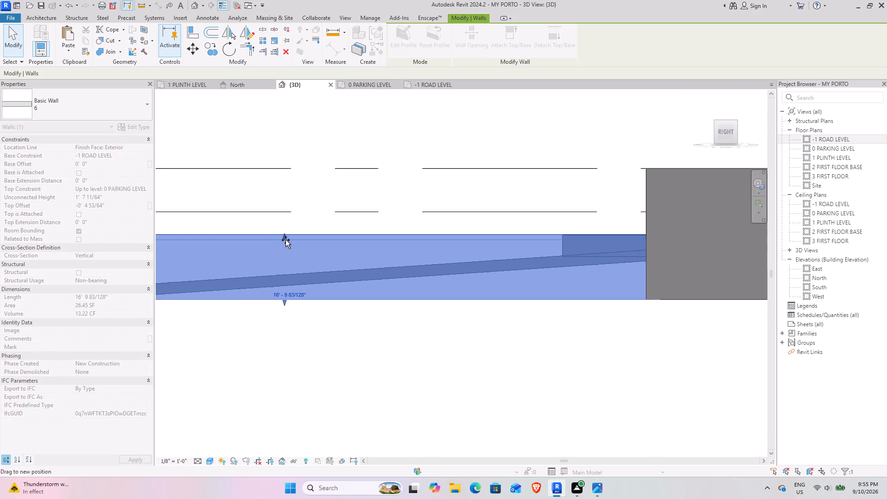
{"action": "left_click_drag", "start_coordinate": [286, 240], "coordinate": [286, 236]}
{"action": "left_click", "coordinate": [466, 383]}
Inspect the adjusted low wall against the steps, planter and car porch, and look over the whole villa in 3D.
{"action": "scroll", "coordinate": [458, 367], "scroll_direction": "down", "scroll_amount": 6}
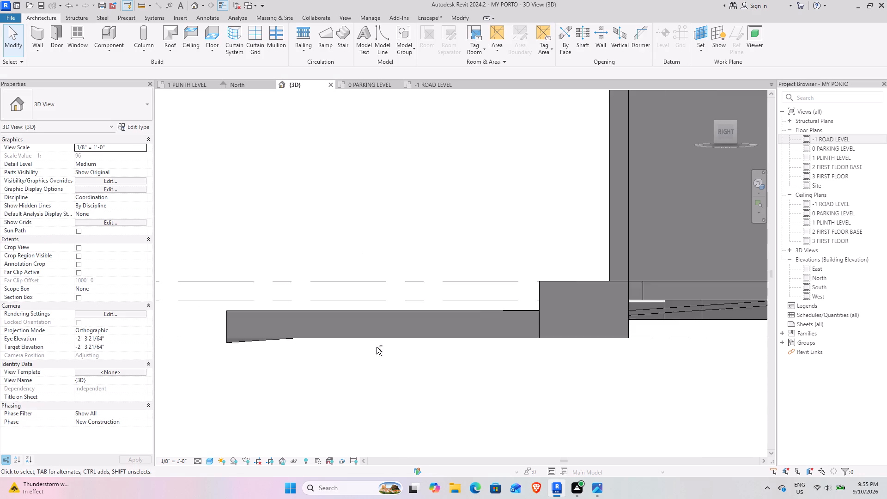
{"action": "middle_click_drag", "start_coordinate": [376, 347], "coordinate": [548, 429], "text": "shift"}
{"action": "middle_click_drag", "start_coordinate": [463, 390], "coordinate": [517, 351], "text": "shift"}
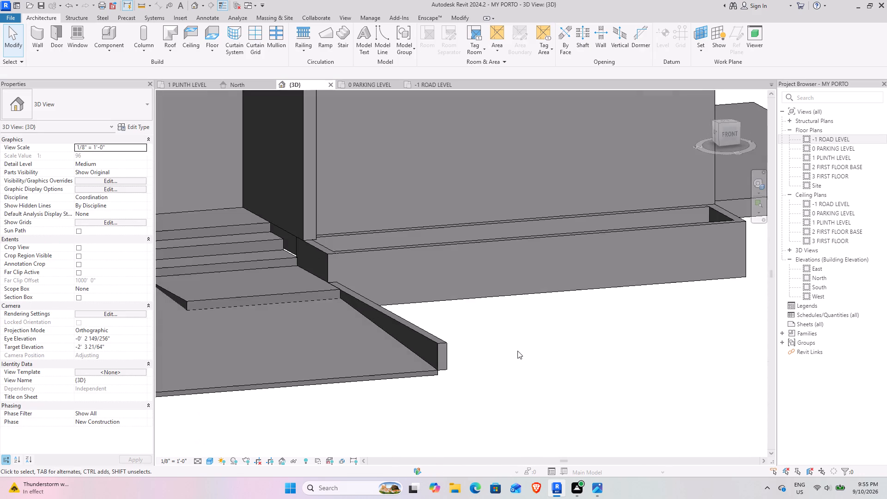
{"action": "scroll", "coordinate": [517, 351], "scroll_direction": "down", "scroll_amount": 4}
{"action": "middle_click_drag", "start_coordinate": [510, 353], "coordinate": [443, 378], "text": "shift"}
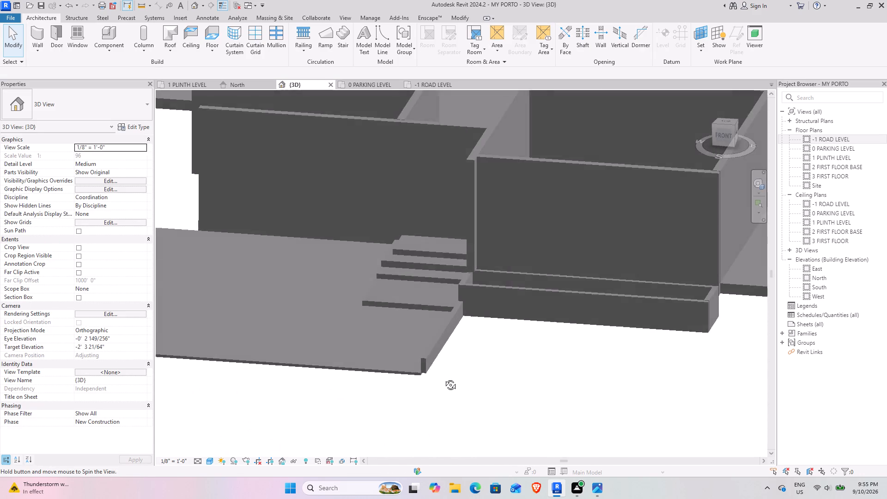
{"action": "middle_click_drag", "start_coordinate": [443, 378], "coordinate": [440, 378], "text": "shift"}
{"action": "scroll", "coordinate": [394, 370], "scroll_direction": "down", "scroll_amount": 5}
{"action": "middle_click_drag", "start_coordinate": [391, 372], "coordinate": [446, 408]}
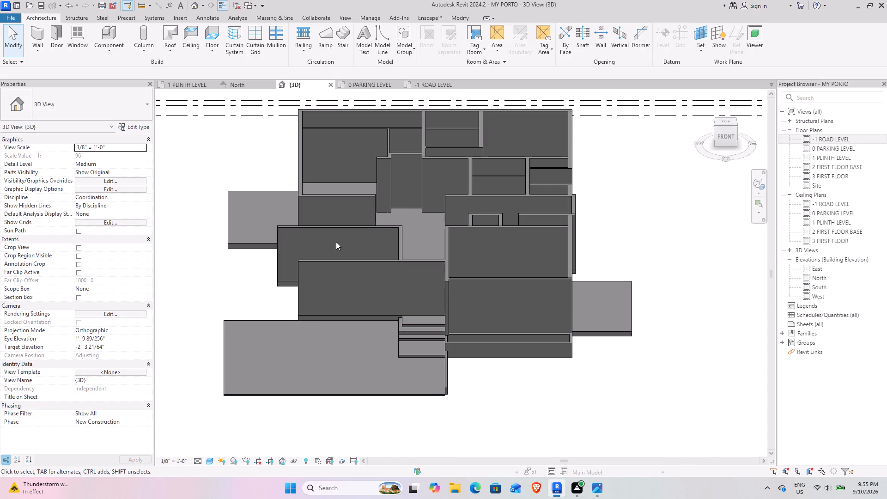
On the -1 ROAD LEVEL plan, draw a Basic Wall 9, unconnected and 3' 6" high, along the lawn's road edge from the porch corner, thickness towards the lawn.
{"action": "key", "text": "alt+Tab"}
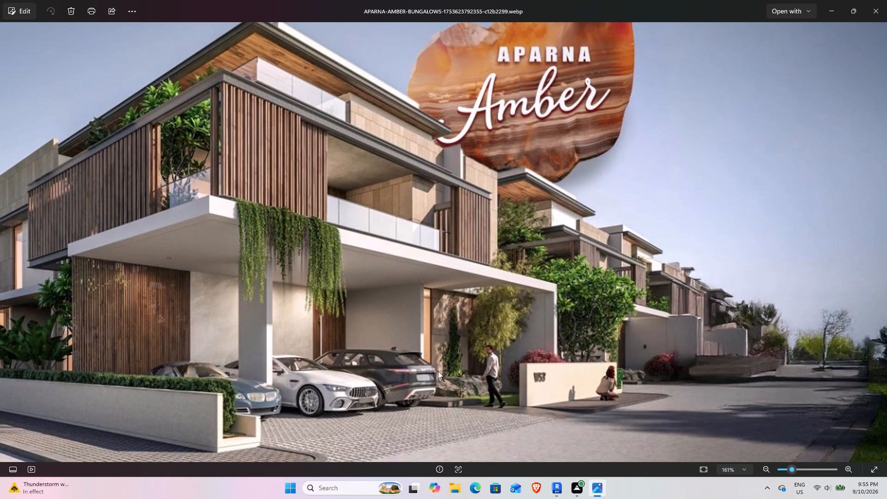
{"action": "key", "text": "alt+Tab"}
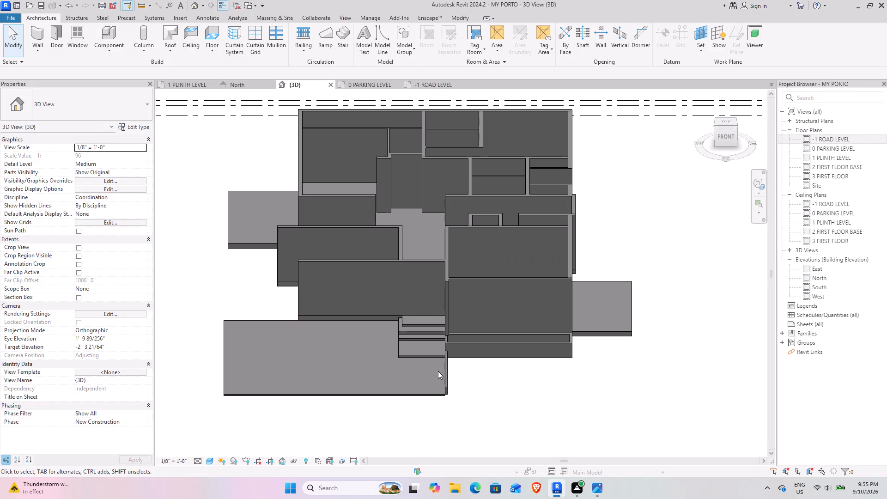
{"action": "left_click", "coordinate": [435, 86]}
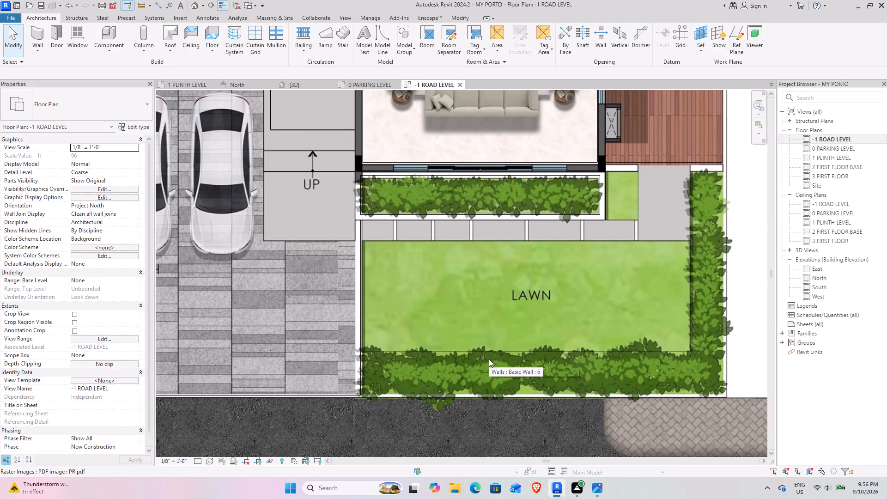
{"action": "middle_click_drag", "start_coordinate": [637, 336], "coordinate": [494, 329]}
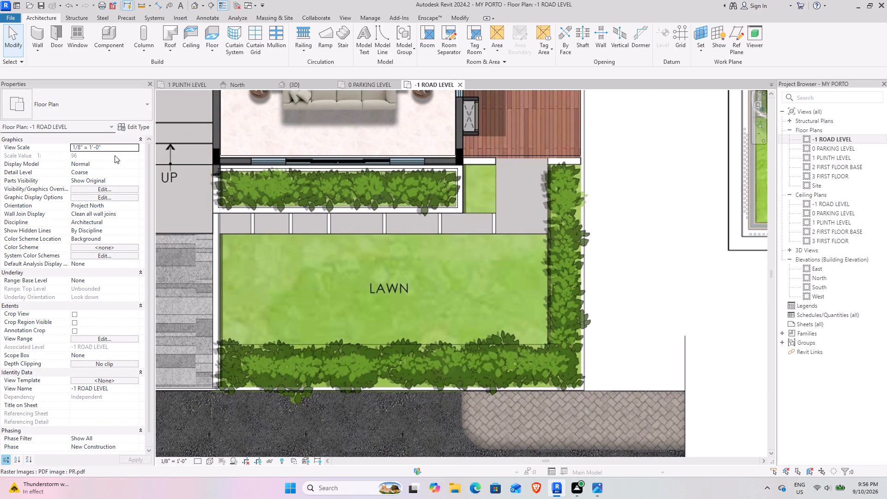
{"action": "left_click", "coordinate": [42, 34]}
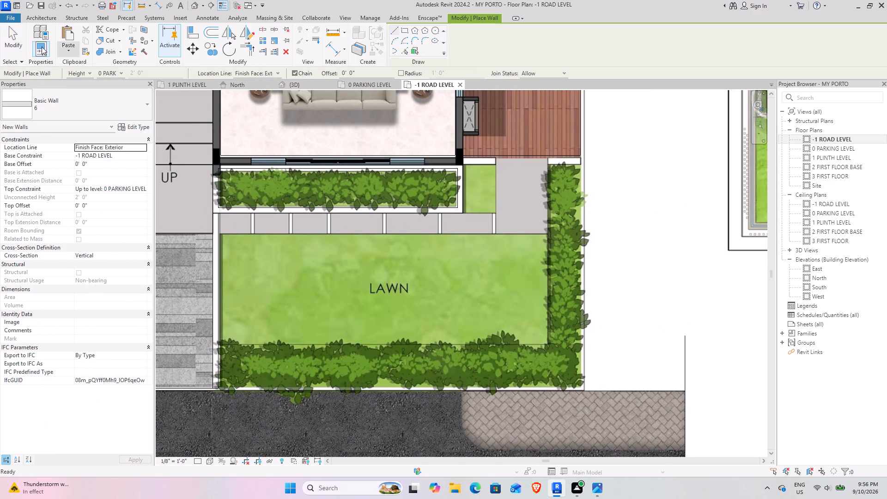
{"action": "left_click", "coordinate": [55, 111]}
{"action": "left_click", "coordinate": [26, 160]}
{"action": "left_click", "coordinate": [145, 190]}
{"action": "left_click", "coordinate": [92, 197]}
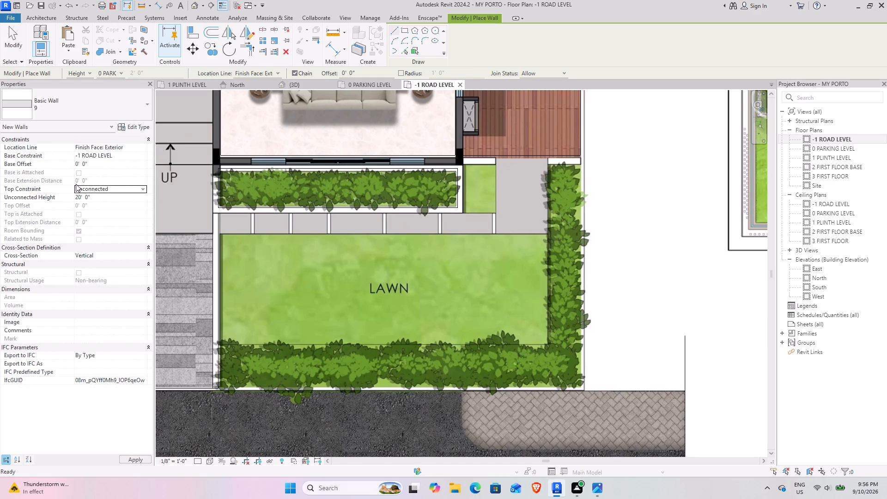
{"action": "left_click", "coordinate": [98, 200]}
{"action": "type", "text": "3.6"}
{"action": "key", "text": "Return"}
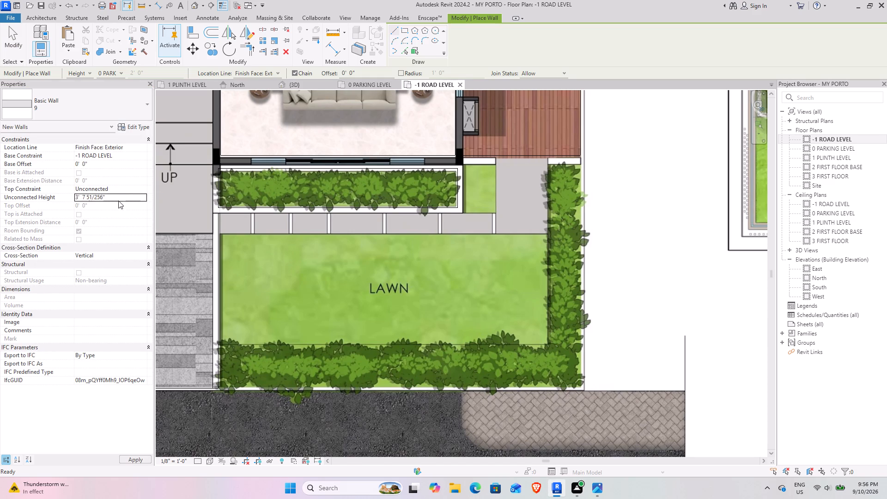
{"action": "left_click", "coordinate": [118, 201]}
{"action": "type", "text": "3.5"}
{"action": "key", "text": "Return"}
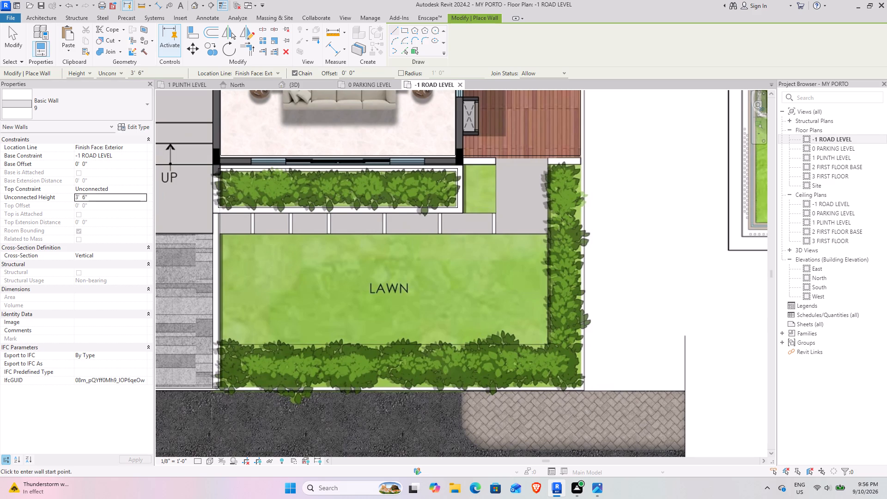
{"action": "scroll", "coordinate": [215, 389], "scroll_direction": "up", "scroll_amount": 12}
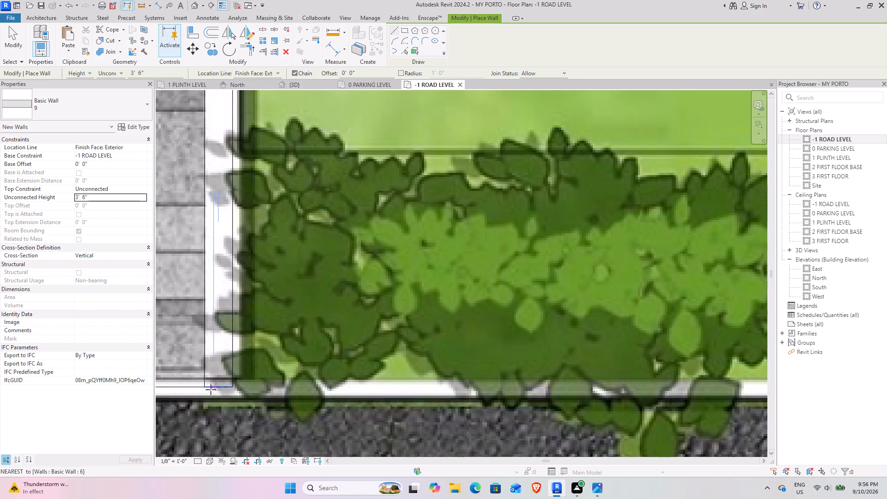
{"action": "left_click", "coordinate": [205, 389]}
{"action": "key", "text": "space"}
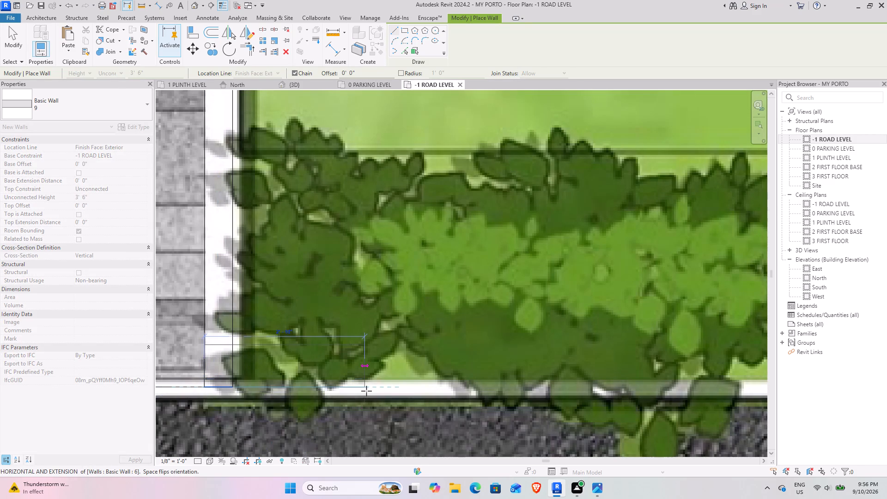
{"action": "scroll", "coordinate": [473, 372], "scroll_direction": "down", "scroll_amount": 4}
{"action": "middle_click_drag", "start_coordinate": [661, 377], "coordinate": [379, 358]}
{"action": "scroll", "coordinate": [549, 379], "scroll_direction": "down", "scroll_amount": 1}
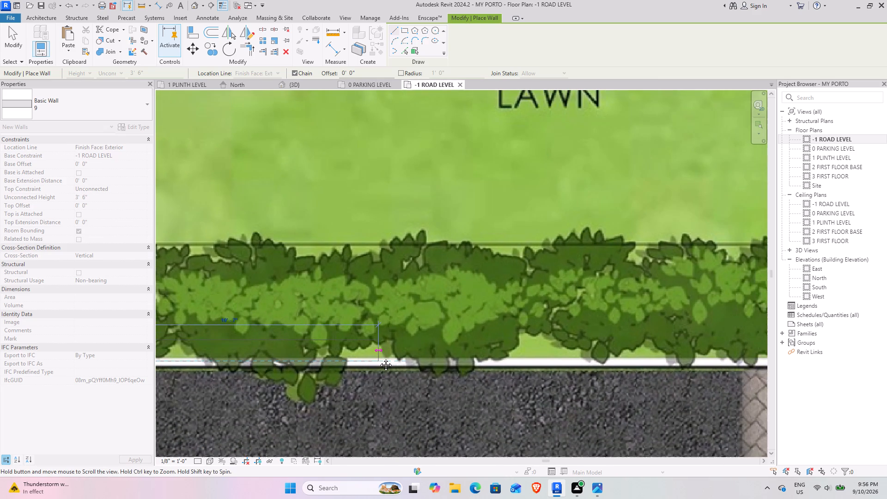
{"action": "middle_click_drag", "start_coordinate": [379, 358], "coordinate": [378, 358]}
{"action": "middle_click_drag", "start_coordinate": [629, 365], "coordinate": [323, 374]}
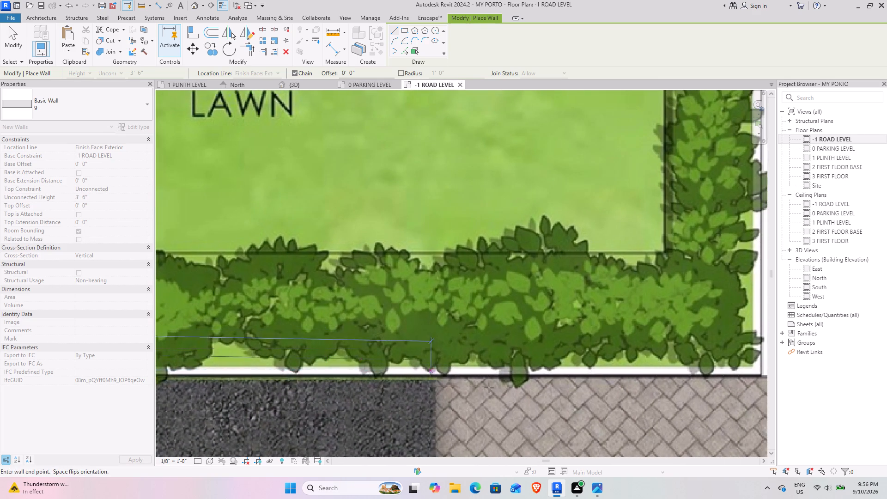
{"action": "middle_click_drag", "start_coordinate": [438, 375], "coordinate": [209, 378]}
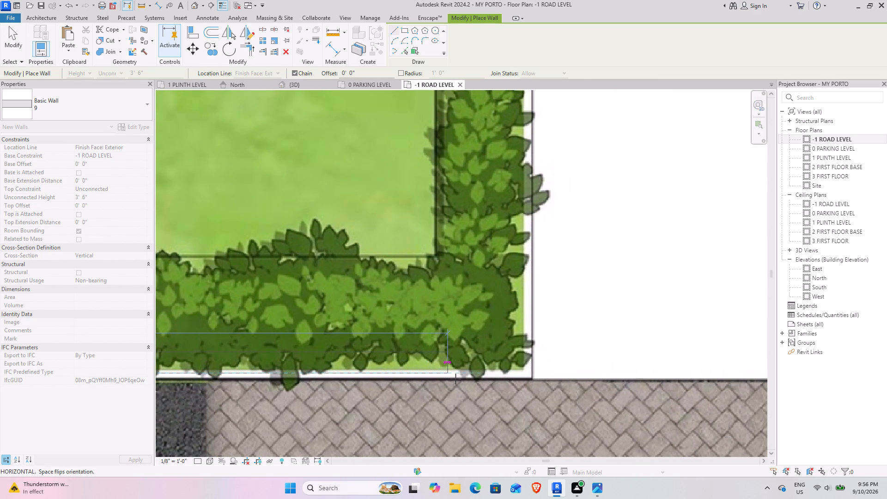
{"action": "left_click", "coordinate": [533, 371]}
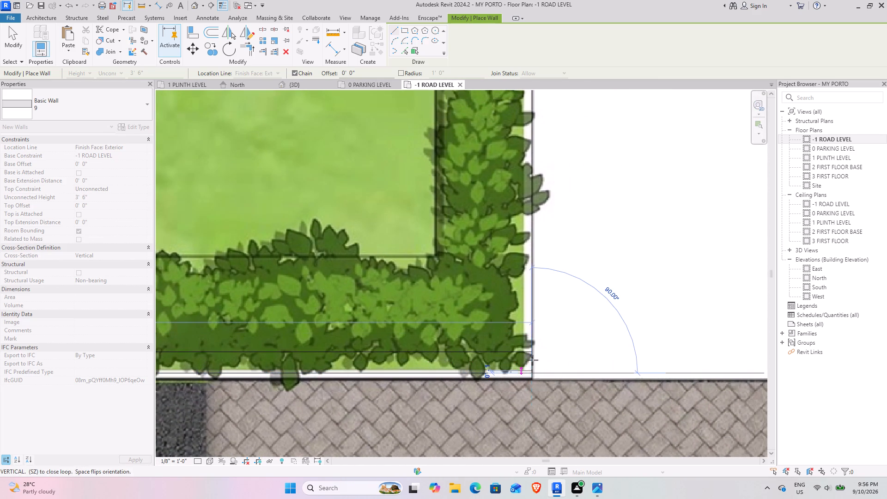
Continue the wall about 20 ft along the lawn's outer side up to the white block below the deck, and finish.
{"action": "middle_click_drag", "start_coordinate": [532, 187], "coordinate": [531, 423]}
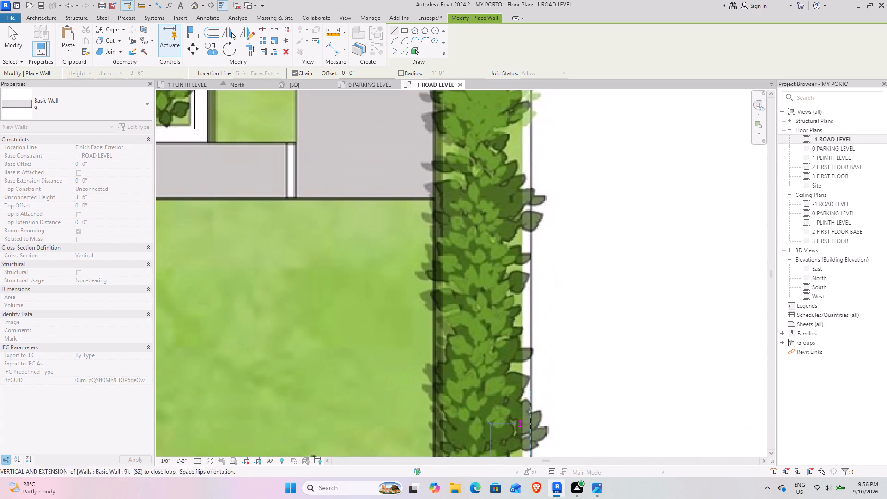
{"action": "middle_click_drag", "start_coordinate": [554, 201], "coordinate": [545, 490]}
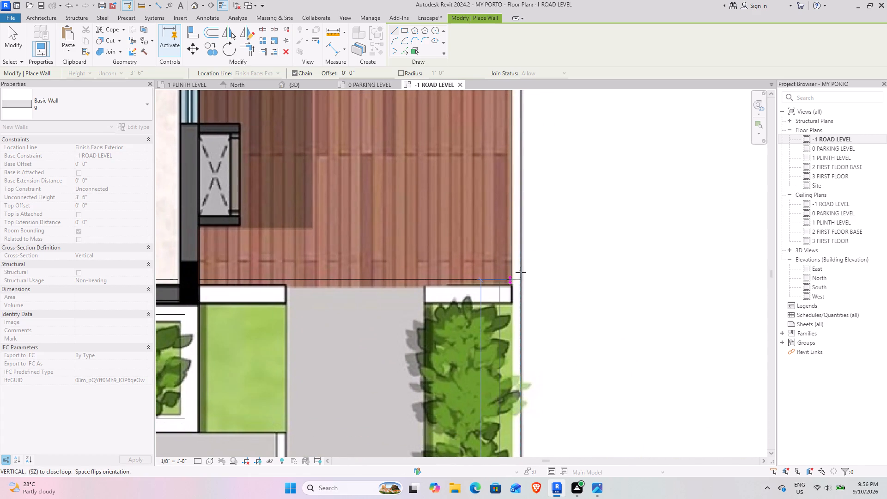
{"action": "middle_click_drag", "start_coordinate": [519, 256], "coordinate": [506, 273]}
{"action": "scroll", "coordinate": [506, 273], "scroll_direction": "down", "scroll_amount": 5}
{"action": "middle_click_drag", "start_coordinate": [506, 271], "coordinate": [504, 255]}
{"action": "scroll", "coordinate": [504, 255], "scroll_direction": "down", "scroll_amount": 4}
{"action": "middle_click_drag", "start_coordinate": [498, 296], "coordinate": [501, 231]}
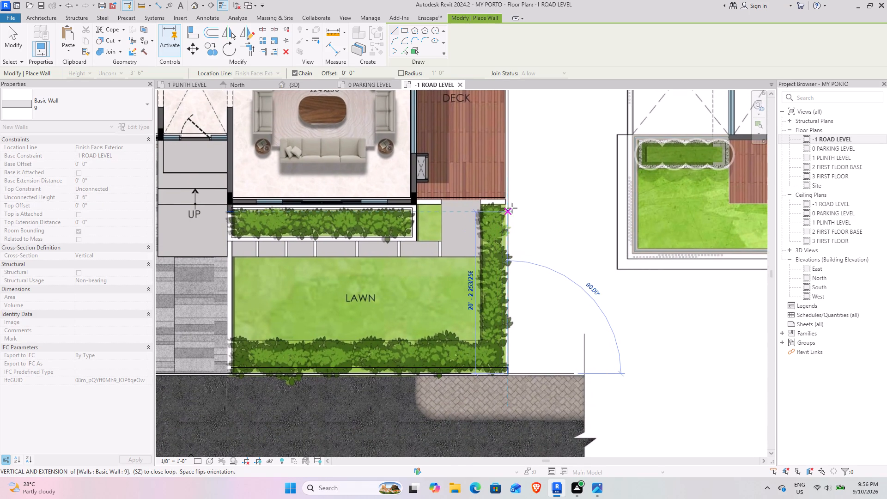
{"action": "scroll", "coordinate": [511, 205], "scroll_direction": "up", "scroll_amount": 12}
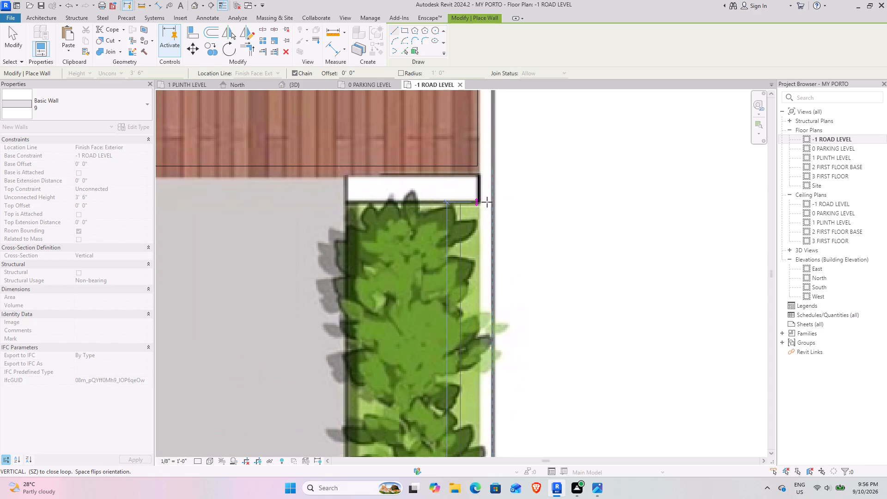
{"action": "left_click", "coordinate": [487, 201]}
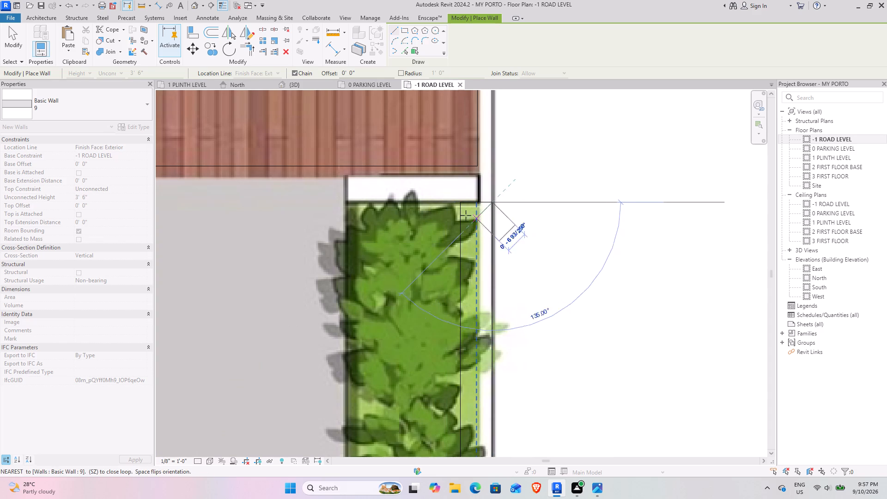
{"action": "left_click", "coordinate": [14, 34]}
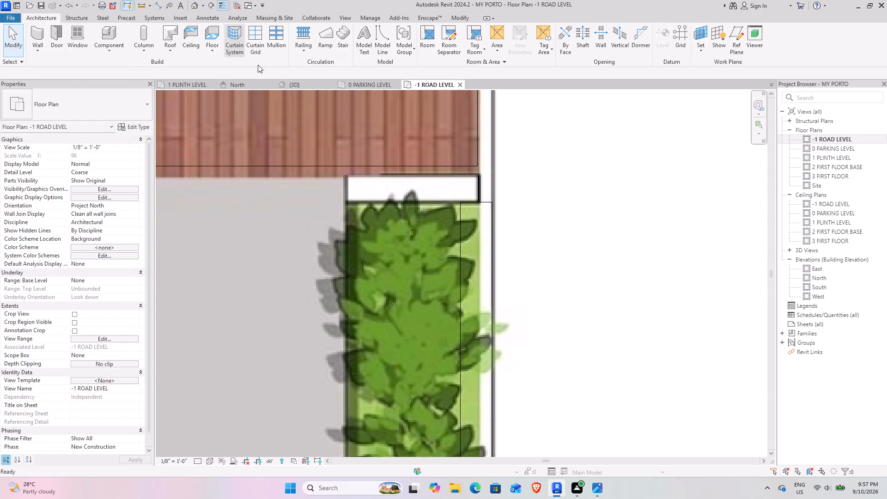
Examine the new lawn boundary wall in 3D against the villa, planter, deck and car porch.
{"action": "left_click", "coordinate": [299, 87]}
{"action": "scroll", "coordinate": [490, 331], "scroll_direction": "down", "scroll_amount": 4}
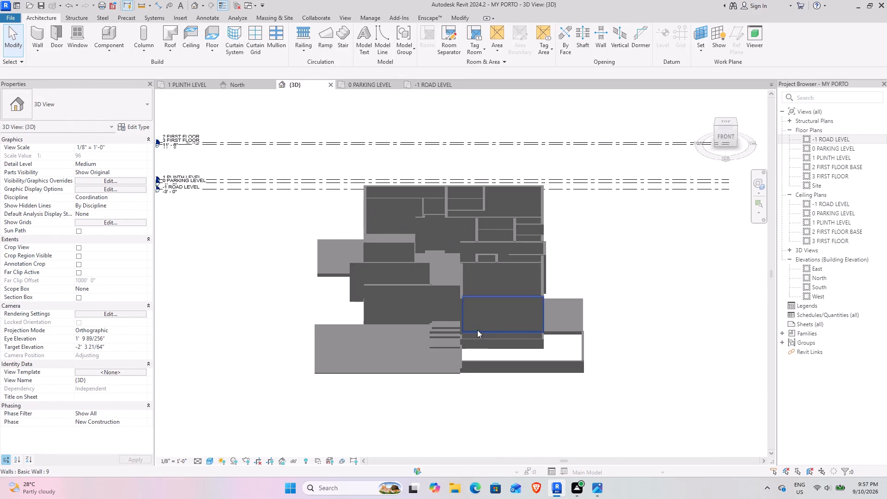
{"action": "middle_click_drag", "start_coordinate": [477, 330], "coordinate": [576, 302], "text": "shift"}
{"action": "scroll", "coordinate": [516, 331], "scroll_direction": "up", "scroll_amount": 8}
{"action": "middle_click_drag", "start_coordinate": [523, 377], "coordinate": [576, 394], "text": "shift"}
{"action": "scroll", "coordinate": [571, 385], "scroll_direction": "down", "scroll_amount": 4}
{"action": "middle_click_drag", "start_coordinate": [509, 374], "coordinate": [528, 438], "text": "shift"}
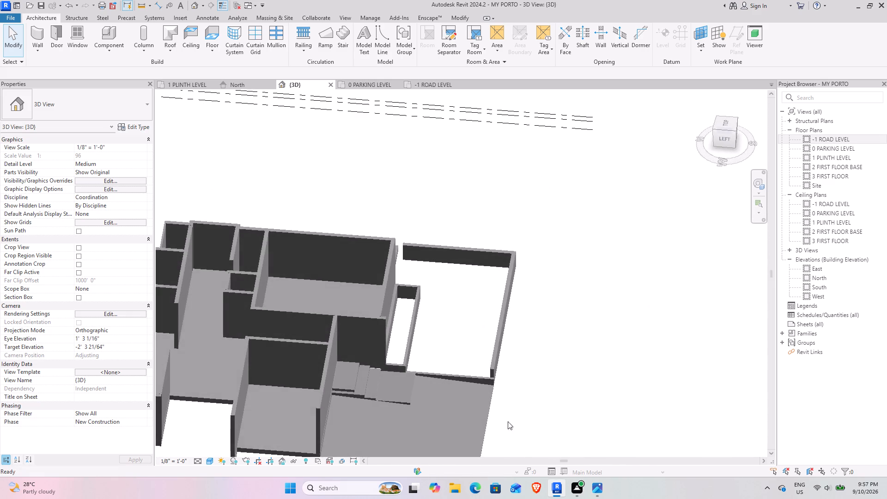
{"action": "scroll", "coordinate": [490, 394], "scroll_direction": "up", "scroll_amount": 4}
{"action": "middle_click_drag", "start_coordinate": [511, 360], "coordinate": [438, 338], "text": "shift"}
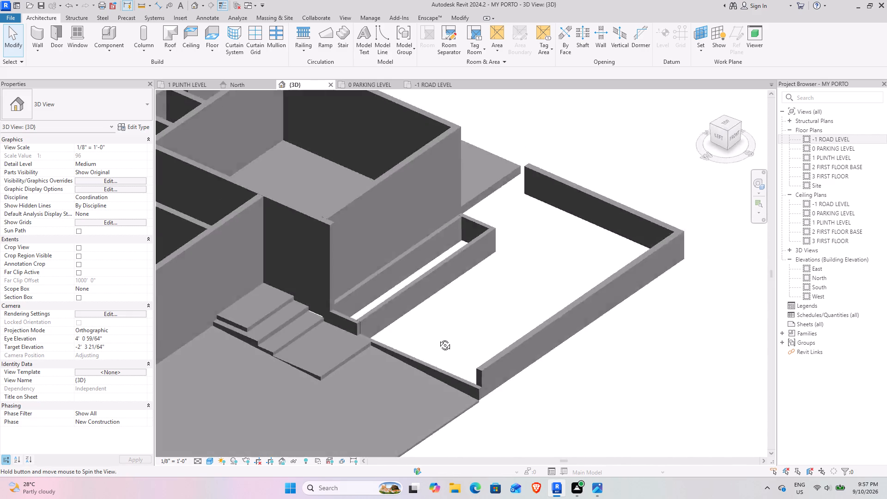
{"action": "middle_click_drag", "start_coordinate": [438, 338], "coordinate": [389, 338], "text": "shift"}
{"action": "scroll", "coordinate": [389, 339], "scroll_direction": "down", "scroll_amount": 4}
{"action": "middle_click_drag", "start_coordinate": [379, 360], "coordinate": [453, 396], "text": "shift"}
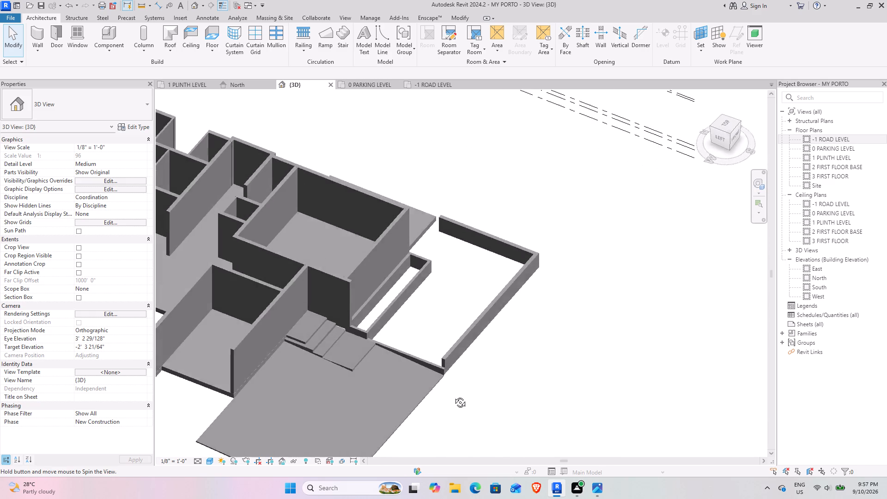
{"action": "middle_click_drag", "start_coordinate": [453, 396], "coordinate": [451, 414], "text": "shift"}
{"action": "middle_click_drag", "start_coordinate": [443, 412], "coordinate": [279, 319], "text": "shift"}
{"action": "scroll", "coordinate": [541, 359], "scroll_direction": "down", "scroll_amount": 3}
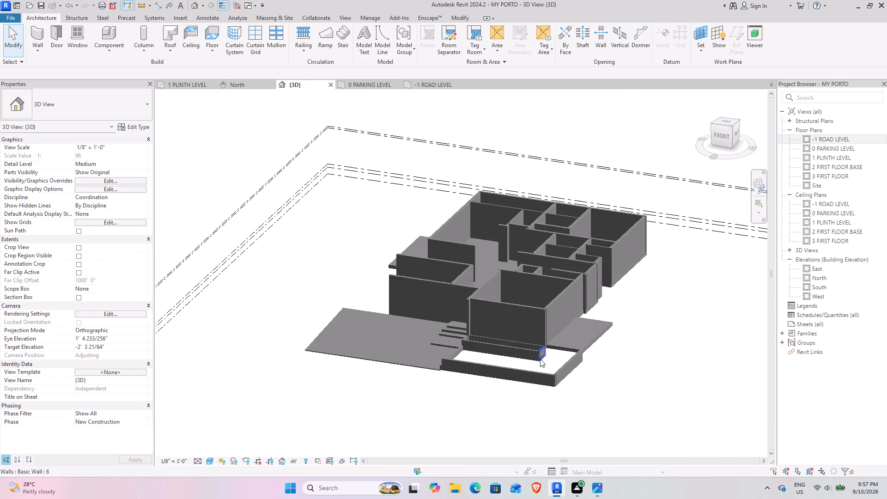
{"action": "middle_click_drag", "start_coordinate": [537, 360], "coordinate": [569, 444], "text": "shift"}
{"action": "scroll", "coordinate": [442, 314], "scroll_direction": "up", "scroll_amount": 4}
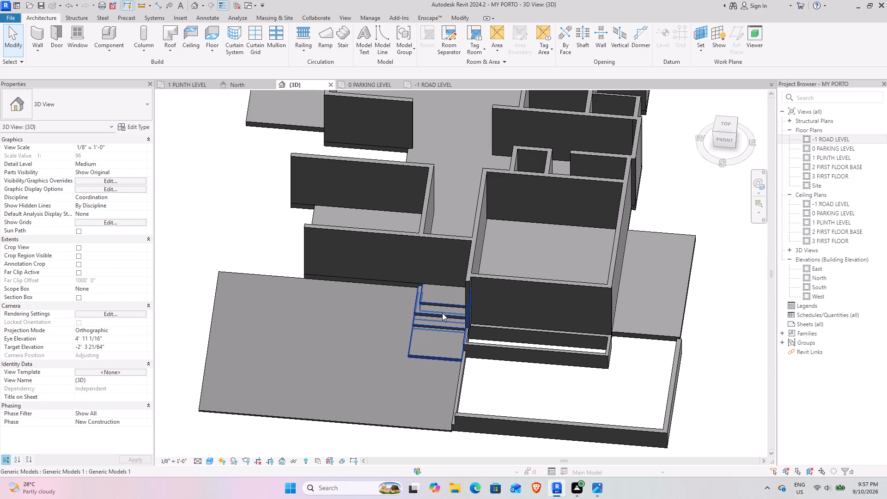
Inspect in 3D the entrance steps and the corner where the low porch-lawn wall meets the taller road-side wall.
{"action": "scroll", "coordinate": [480, 323], "scroll_direction": "up", "scroll_amount": 5}
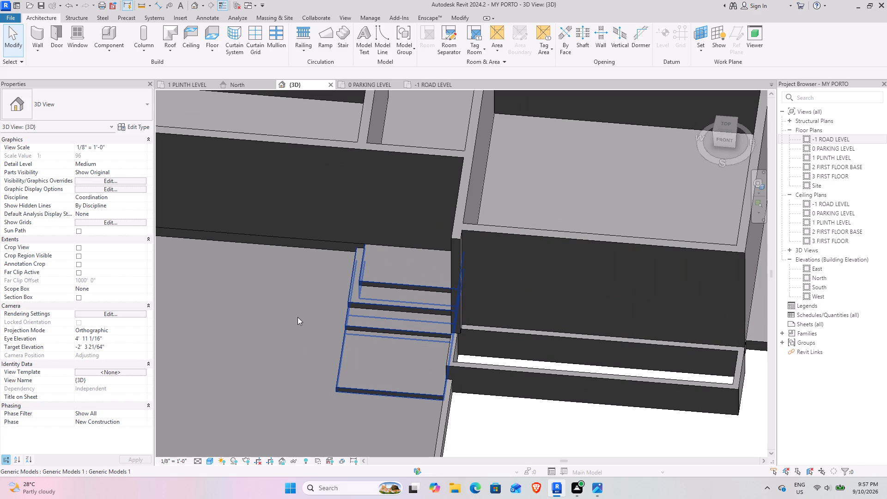
{"action": "middle_click_drag", "start_coordinate": [297, 317], "coordinate": [401, 254]}
{"action": "middle_click_drag", "start_coordinate": [464, 371], "coordinate": [475, 330]}
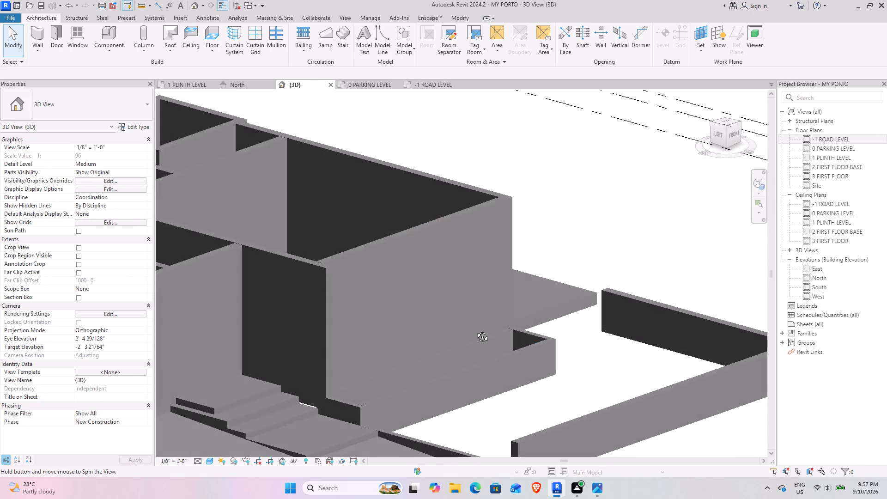
{"action": "middle_click_drag", "start_coordinate": [475, 330], "coordinate": [413, 346]}
{"action": "middle_click_drag", "start_coordinate": [413, 346], "coordinate": [488, 304], "text": "shift"}
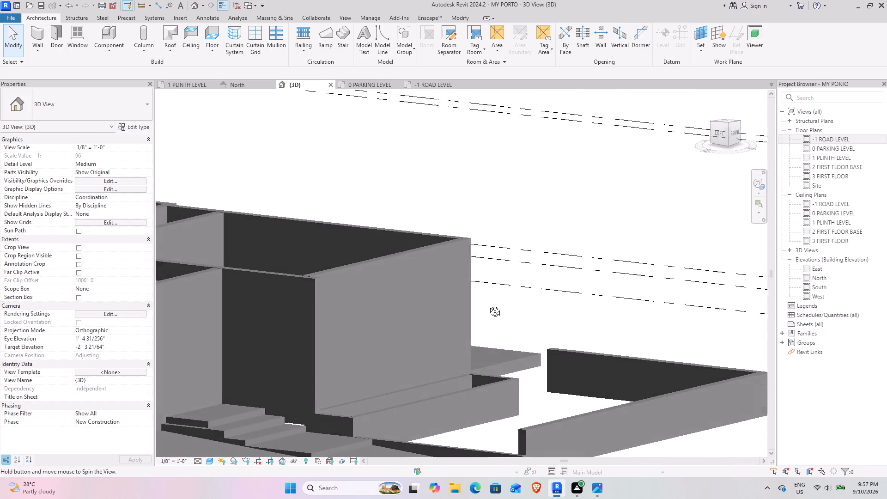
{"action": "middle_click_drag", "start_coordinate": [488, 304], "coordinate": [491, 304], "text": "shift"}
{"action": "scroll", "coordinate": [502, 323], "scroll_direction": "down", "scroll_amount": 4}
{"action": "middle_click_drag", "start_coordinate": [490, 410], "coordinate": [371, 444], "text": "shift"}
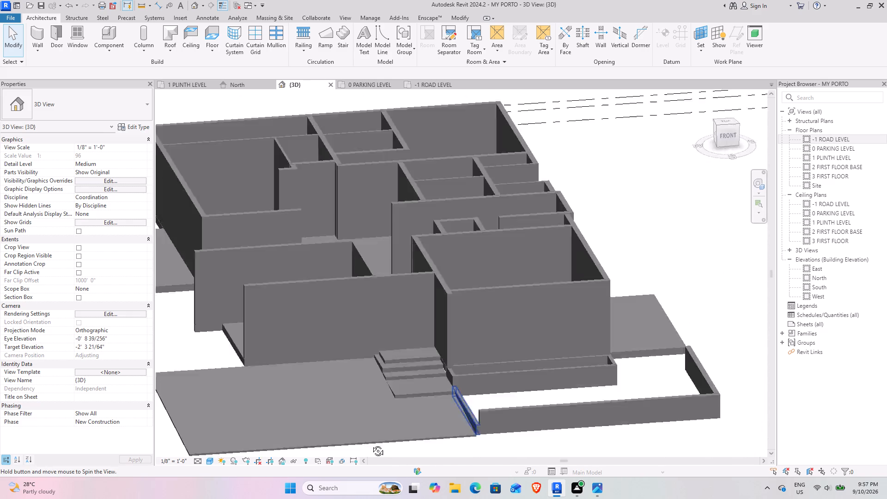
{"action": "middle_click_drag", "start_coordinate": [371, 444], "coordinate": [368, 444], "text": "shift"}
{"action": "middle_click_drag", "start_coordinate": [371, 439], "coordinate": [456, 348]}
{"action": "middle_click_drag", "start_coordinate": [449, 350], "coordinate": [561, 365], "text": "shift"}
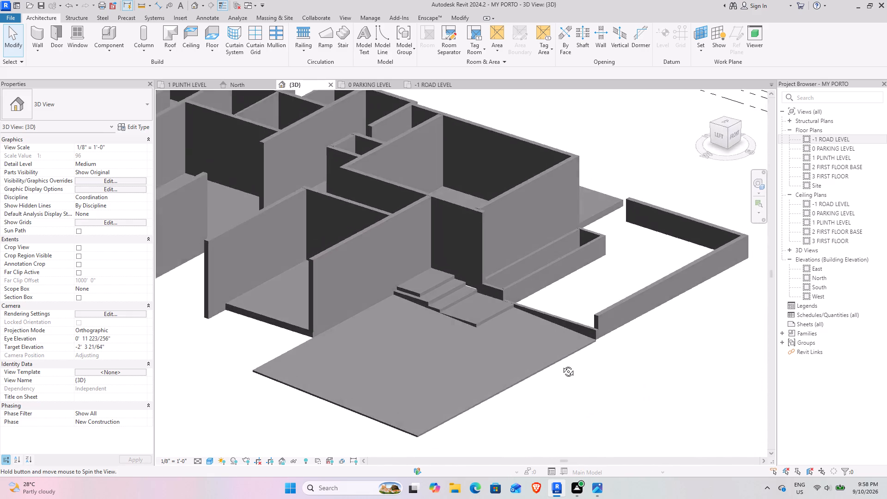
{"action": "middle_click_drag", "start_coordinate": [561, 365], "coordinate": [520, 385], "text": "shift"}
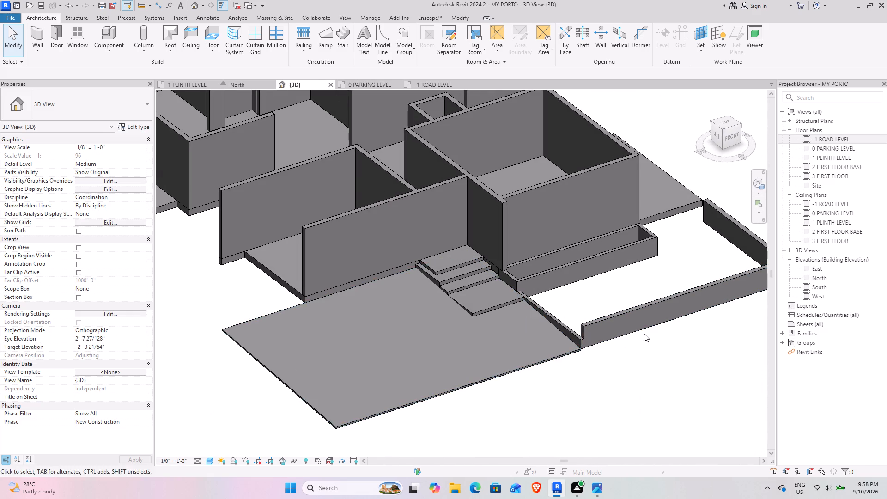
{"action": "scroll", "coordinate": [611, 340], "scroll_direction": "up", "scroll_amount": 12}
{"action": "scroll", "coordinate": [571, 341], "scroll_direction": "down", "scroll_amount": 4}
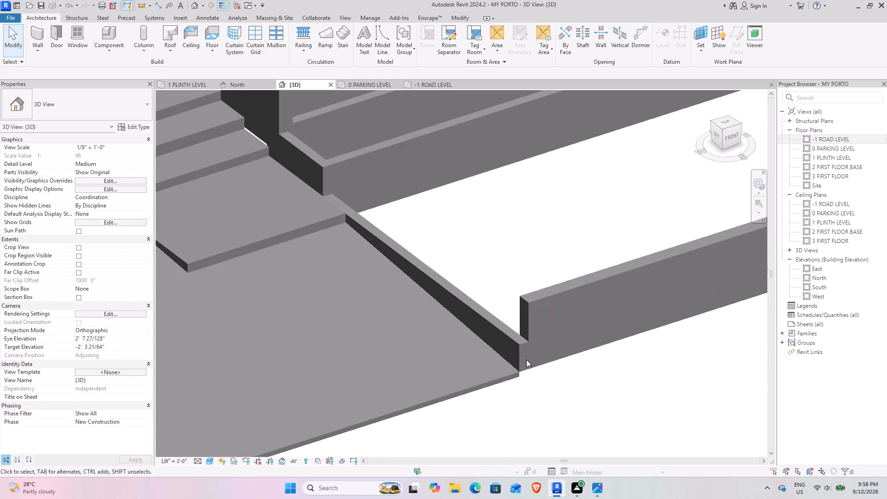
{"action": "middle_click_drag", "start_coordinate": [502, 358], "coordinate": [507, 291], "text": "shift"}
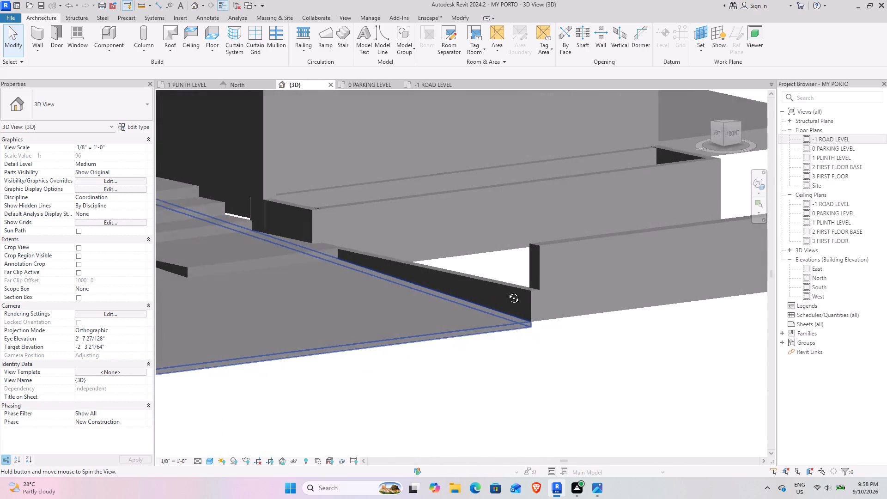
Examine in 3D the junction of the low porch-lawn wall and the taller road-side wall, and the lawn enclosure around it.
{"action": "middle_click_drag", "start_coordinate": [507, 291], "coordinate": [435, 316], "text": "shift"}
{"action": "scroll", "coordinate": [435, 316], "scroll_direction": "down", "scroll_amount": 5}
{"action": "middle_click_drag", "start_coordinate": [423, 339], "coordinate": [461, 408], "text": "shift"}
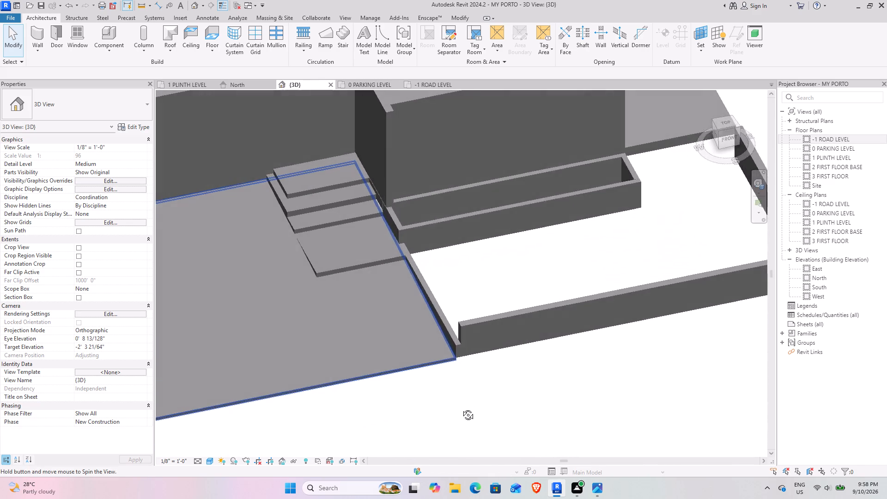
{"action": "middle_click_drag", "start_coordinate": [461, 408], "coordinate": [464, 417], "text": "shift"}
{"action": "middle_click_drag", "start_coordinate": [461, 414], "coordinate": [506, 421], "text": "shift"}
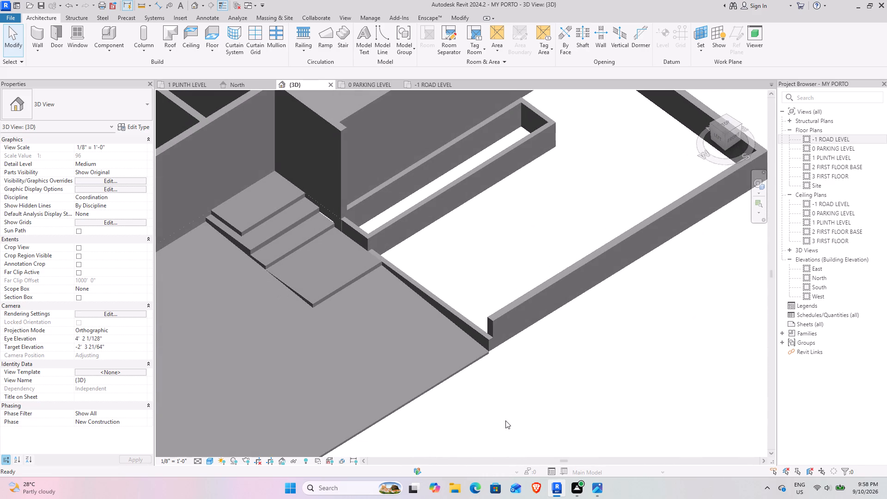
{"action": "middle_click_drag", "start_coordinate": [516, 399], "coordinate": [530, 315], "text": "shift"}
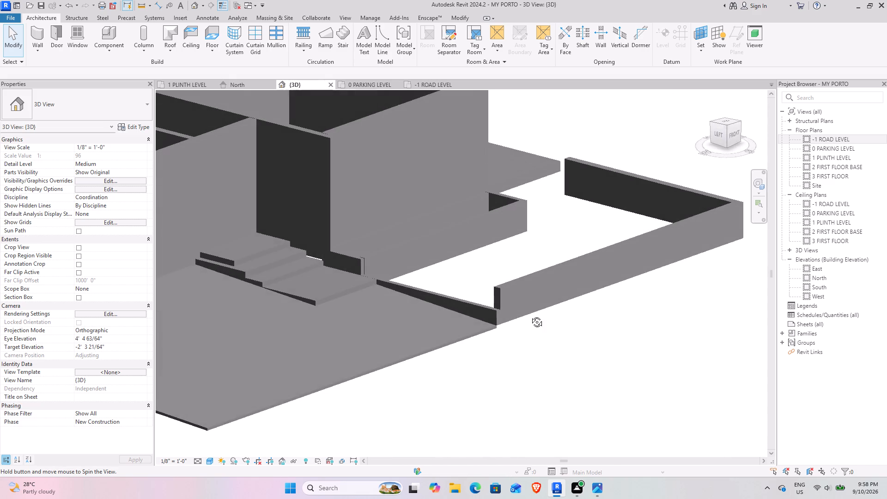
{"action": "middle_click_drag", "start_coordinate": [530, 315], "coordinate": [541, 373], "text": "shift"}
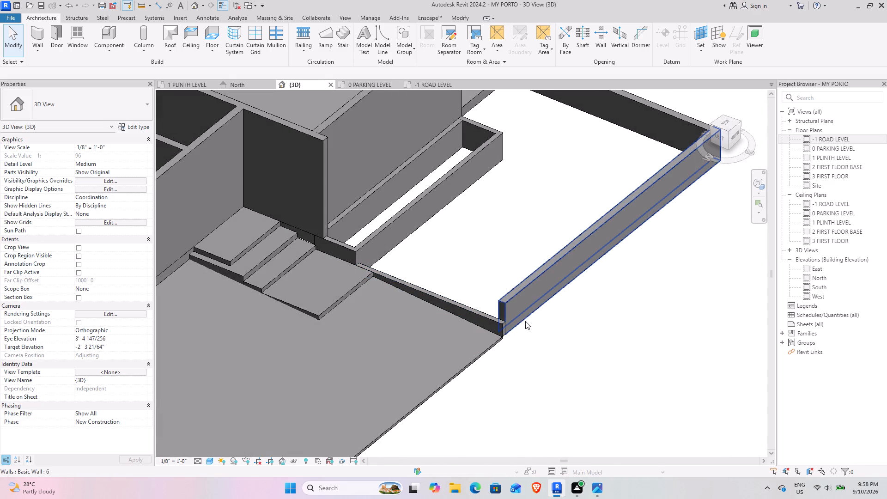
On the -1 ROAD LEVEL plan, extend the end of the lawn's outer boundary wall past the white block to the deck's edge.
{"action": "left_click", "coordinate": [430, 86]}
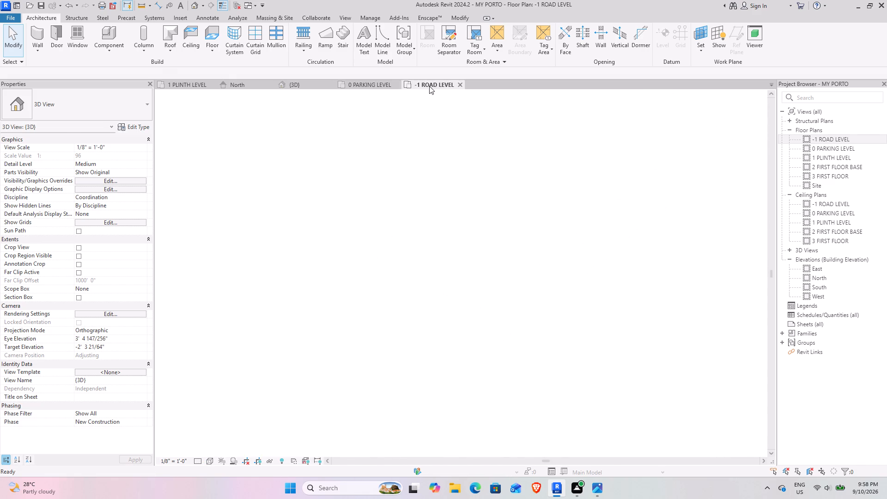
{"action": "scroll", "coordinate": [399, 306], "scroll_direction": "down", "scroll_amount": 4}
{"action": "middle_click_drag", "start_coordinate": [355, 348], "coordinate": [384, 233]}
{"action": "scroll", "coordinate": [381, 248], "scroll_direction": "down", "scroll_amount": 5}
{"action": "middle_click_drag", "start_coordinate": [424, 289], "coordinate": [431, 280]}
{"action": "scroll", "coordinate": [423, 194], "scroll_direction": "up", "scroll_amount": 5}
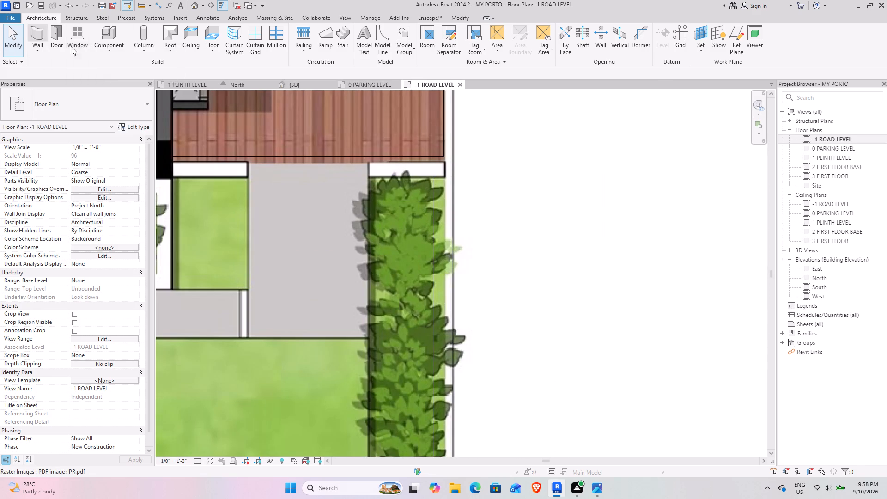
{"action": "left_click", "coordinate": [442, 179]}
{"action": "scroll", "coordinate": [440, 146], "scroll_direction": "up", "scroll_amount": 8}
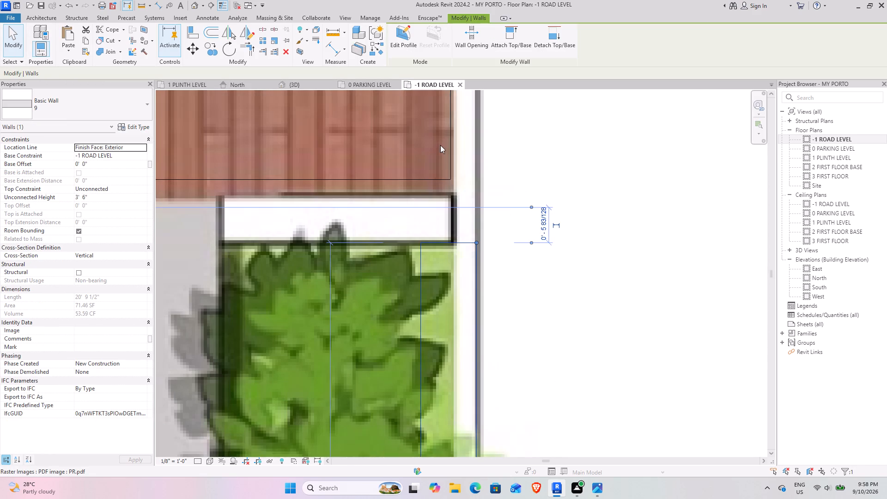
{"action": "left_click_drag", "start_coordinate": [476, 242], "coordinate": [476, 238]}
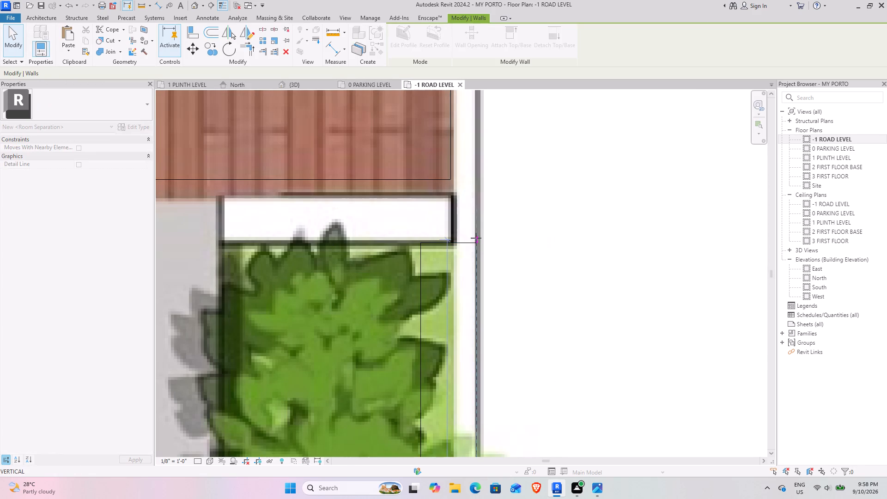
{"action": "left_click_drag", "start_coordinate": [476, 238], "coordinate": [476, 177]}
{"action": "left_click", "coordinate": [611, 236]}
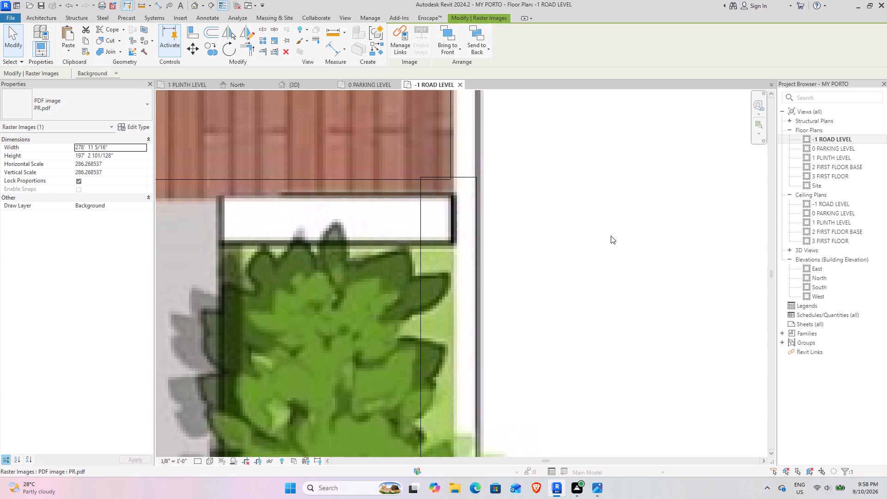
Inspect in 3D the extended boundary wall where it meets the deck, together with the planter and entrance steps.
{"action": "left_click", "coordinate": [296, 87]}
{"action": "scroll", "coordinate": [463, 251], "scroll_direction": "down", "scroll_amount": 4}
{"action": "middle_click_drag", "start_coordinate": [462, 219], "coordinate": [405, 314]}
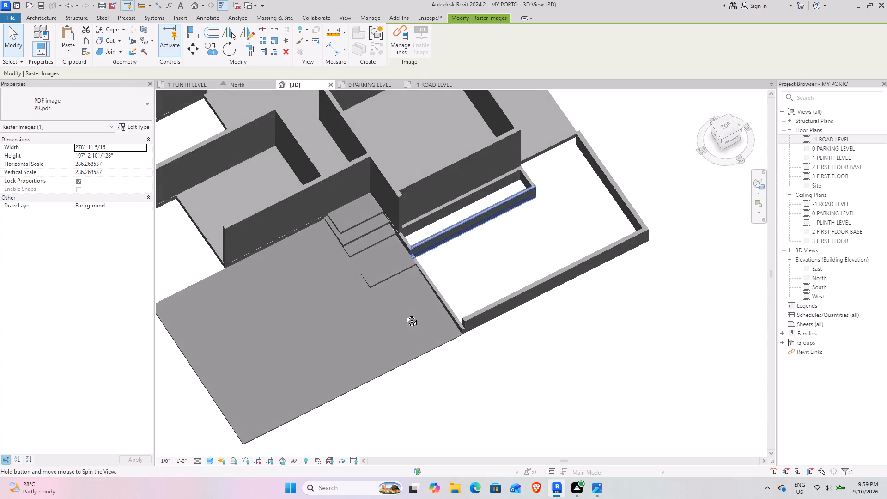
{"action": "middle_click_drag", "start_coordinate": [405, 314], "coordinate": [465, 199]}
{"action": "scroll", "coordinate": [523, 183], "scroll_direction": "up", "scroll_amount": 3}
{"action": "middle_click_drag", "start_coordinate": [427, 295], "coordinate": [365, 281], "text": "shift"}
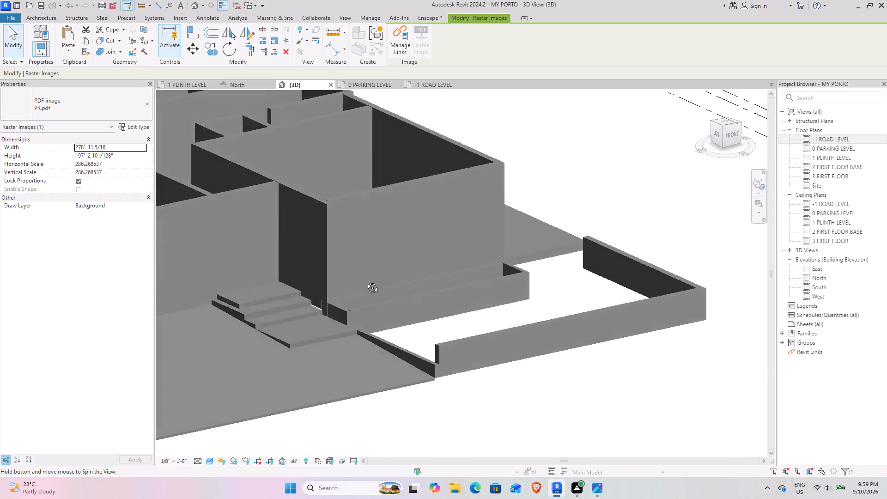
{"action": "middle_click_drag", "start_coordinate": [365, 281], "coordinate": [349, 292], "text": "shift"}
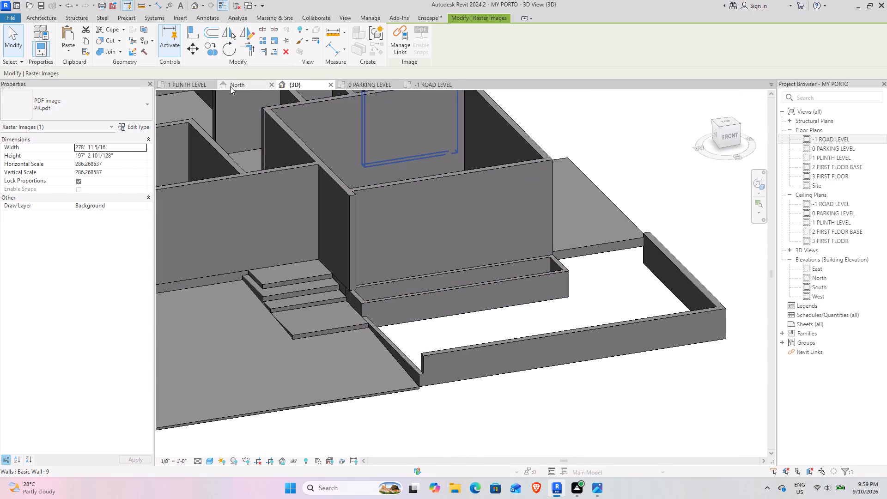
On the -1 ROAD LEVEL plan, draw a 3' 6" high Basic Wall 6 along the deck's edge, from the boundary wall to the hedge's inner side.
{"action": "left_click", "coordinate": [436, 81]}
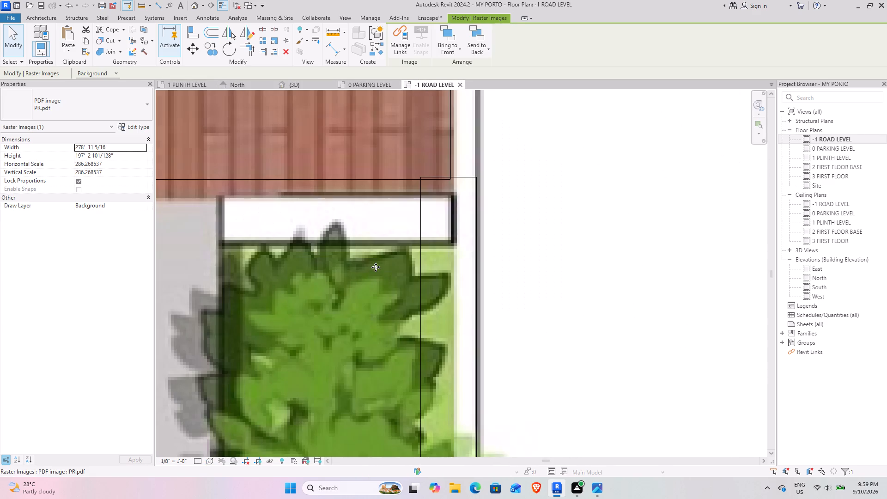
{"action": "scroll", "coordinate": [376, 267], "scroll_direction": "down", "scroll_amount": 4}
{"action": "middle_click_drag", "start_coordinate": [389, 324], "coordinate": [426, 204]}
{"action": "scroll", "coordinate": [426, 204], "scroll_direction": "down", "scroll_amount": 5}
{"action": "left_click", "coordinate": [24, 17]}
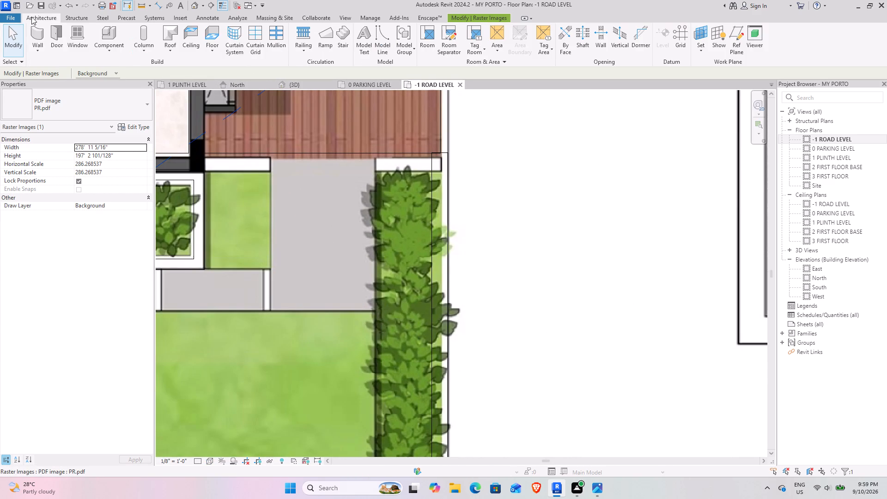
{"action": "left_click", "coordinate": [36, 34]}
{"action": "left_click", "coordinate": [53, 110]}
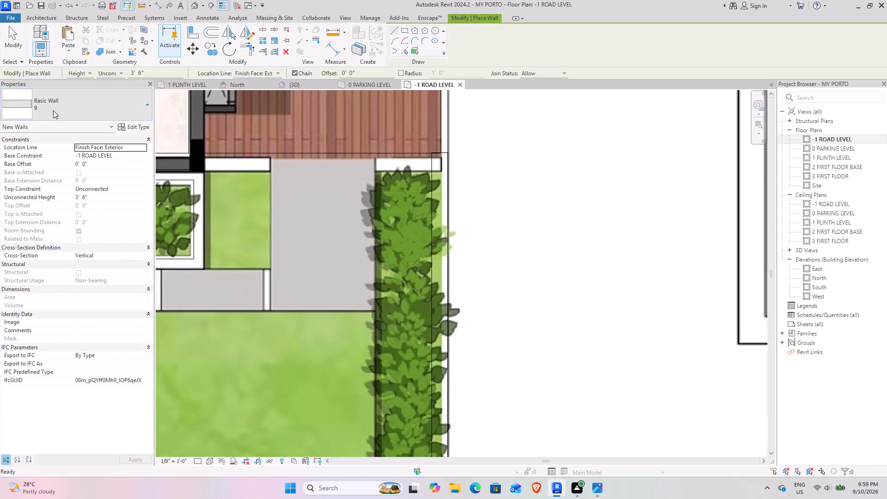
{"action": "scroll", "coordinate": [30, 137], "scroll_direction": "up", "scroll_amount": 4}
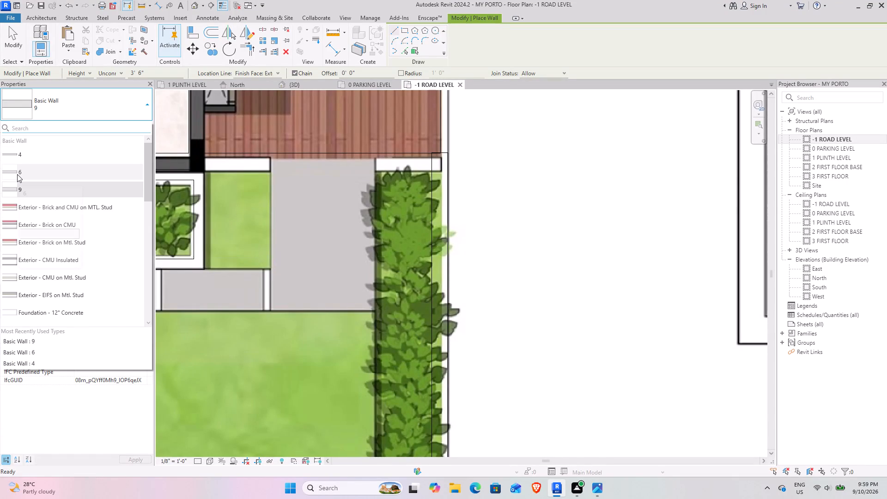
{"action": "left_click", "coordinate": [17, 174]}
{"action": "scroll", "coordinate": [413, 134], "scroll_direction": "up", "scroll_amount": 8}
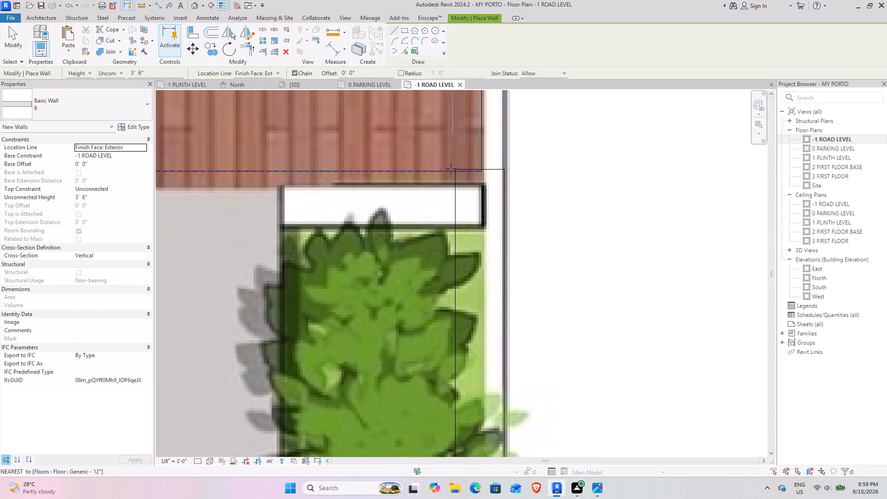
{"action": "left_click", "coordinate": [456, 169]}
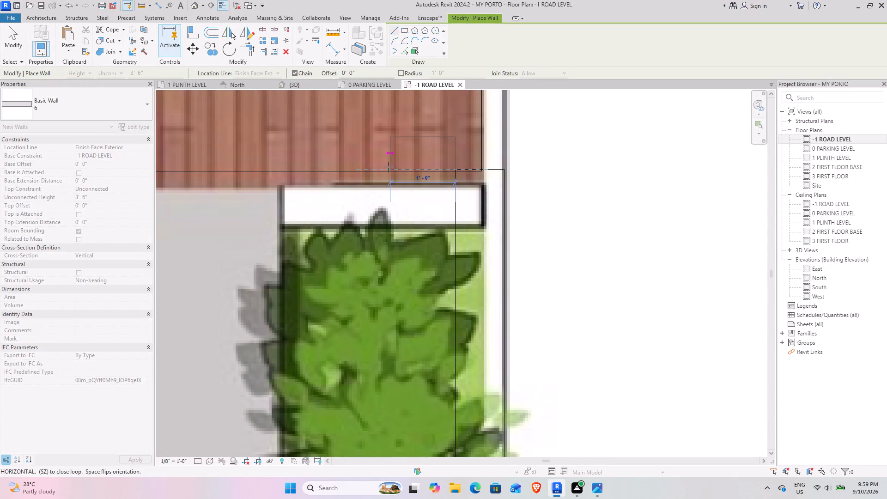
{"action": "key", "text": "space"}
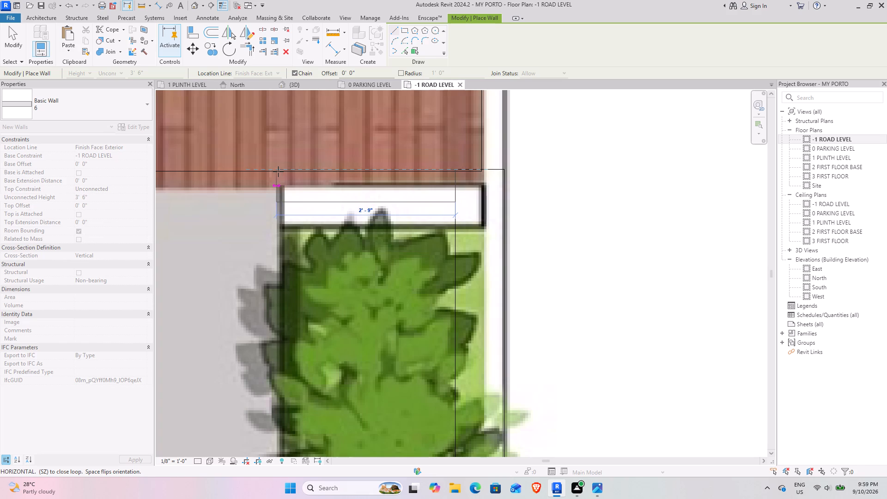
{"action": "left_click", "coordinate": [282, 171]}
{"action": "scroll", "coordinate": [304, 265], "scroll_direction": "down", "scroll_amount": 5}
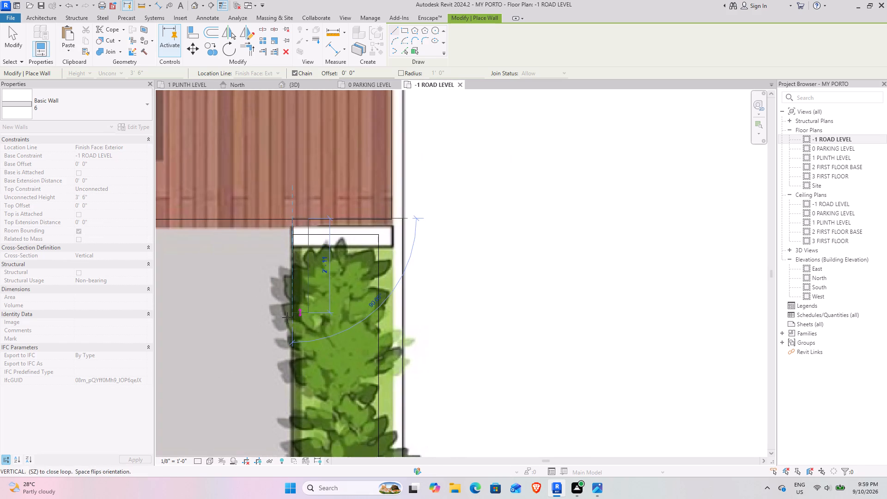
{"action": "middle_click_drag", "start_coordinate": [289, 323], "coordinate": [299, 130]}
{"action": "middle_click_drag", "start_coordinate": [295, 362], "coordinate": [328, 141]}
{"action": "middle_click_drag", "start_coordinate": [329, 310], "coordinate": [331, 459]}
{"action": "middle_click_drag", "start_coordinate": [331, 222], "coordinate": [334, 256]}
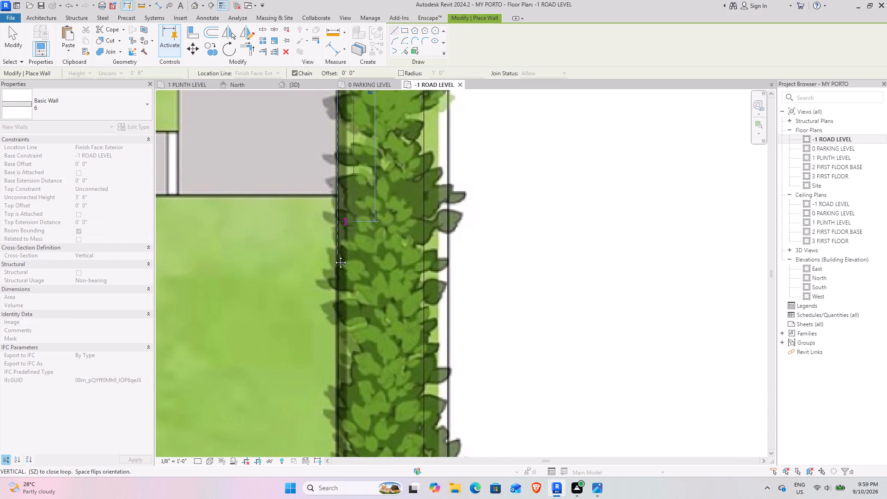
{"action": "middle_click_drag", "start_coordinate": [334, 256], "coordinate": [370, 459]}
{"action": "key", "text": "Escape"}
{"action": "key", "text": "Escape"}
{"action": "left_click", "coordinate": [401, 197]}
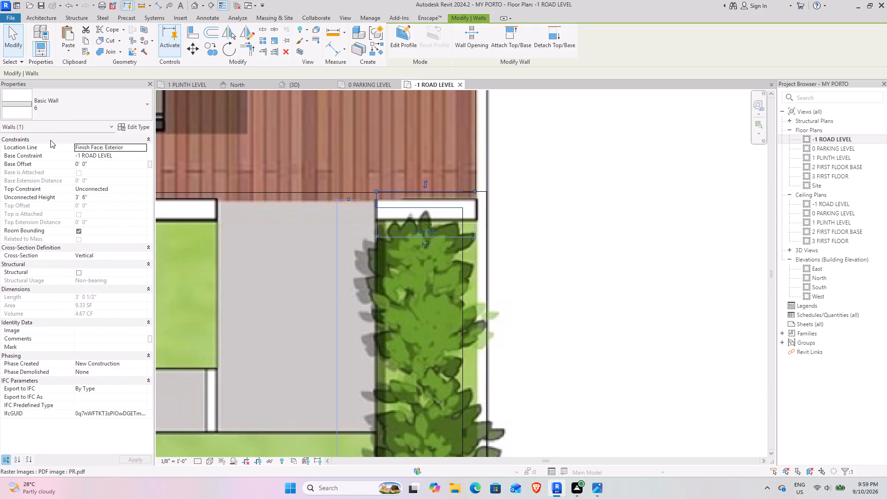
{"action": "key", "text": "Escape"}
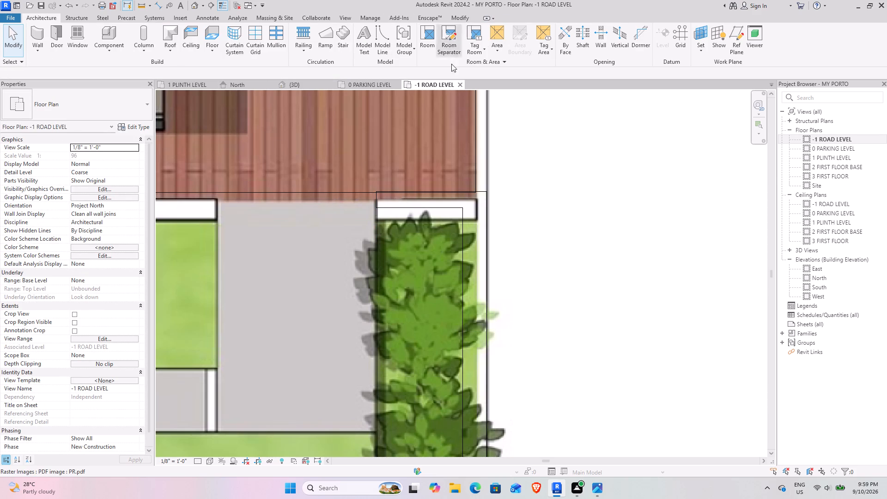
Create a similar Basic Wall 6, 1' 6" high, from the short deck-edge wall along the hedge's inner side to the lawn corner, thickness towards the hedge.
{"action": "left_click", "coordinate": [387, 205]}
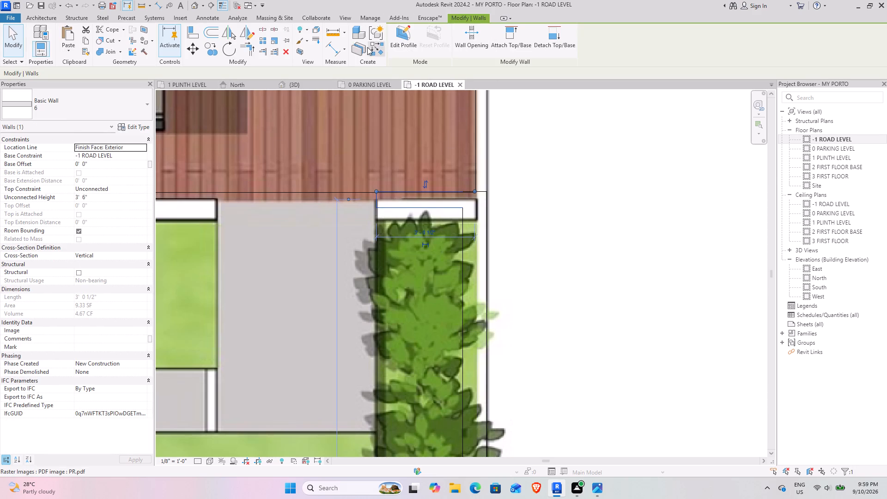
{"action": "left_click", "coordinate": [378, 49]}
{"action": "left_click", "coordinate": [110, 199]}
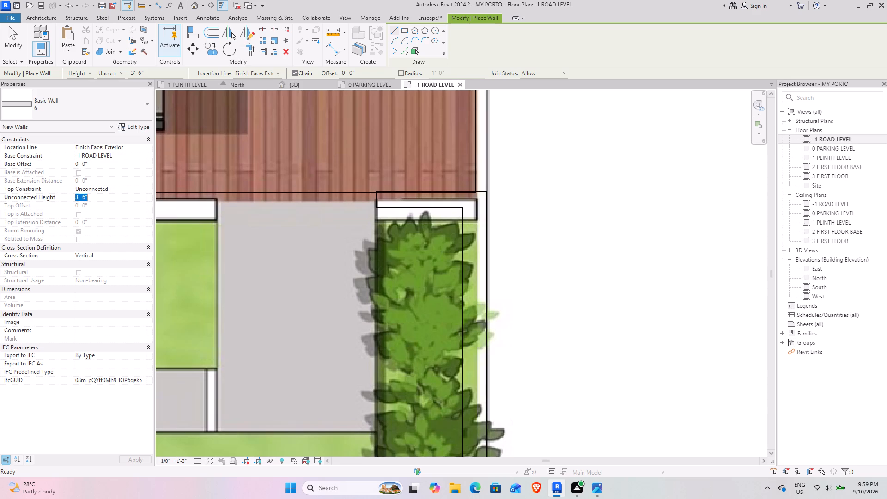
{"action": "type", "text": "1.5"}
{"action": "key", "text": "Return"}
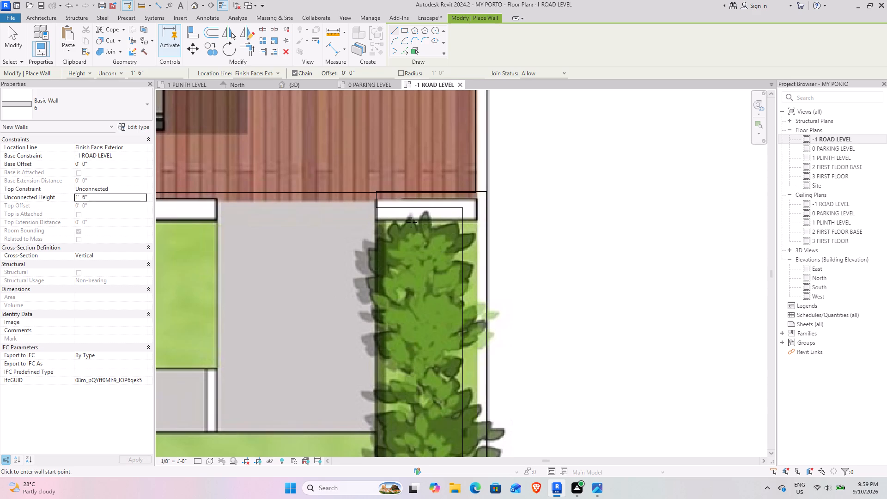
{"action": "left_click", "coordinate": [375, 210]}
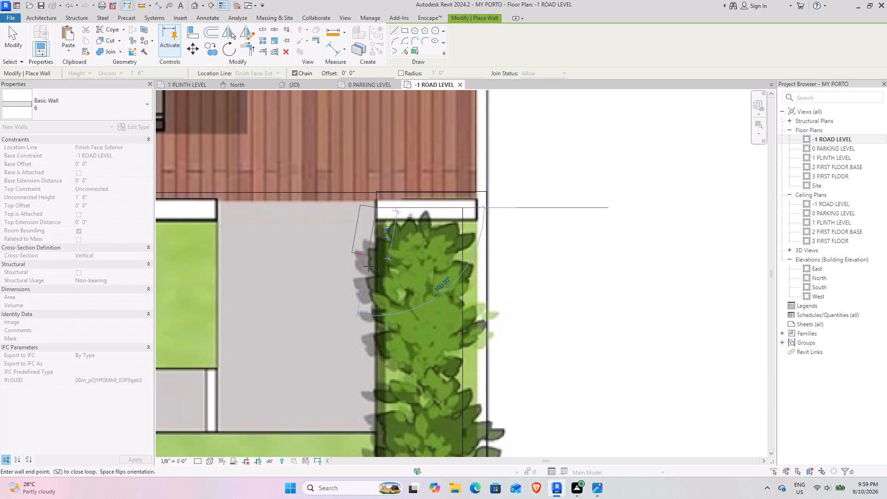
{"action": "key", "text": "space"}
{"action": "middle_click_drag", "start_coordinate": [378, 321], "coordinate": [378, 119]}
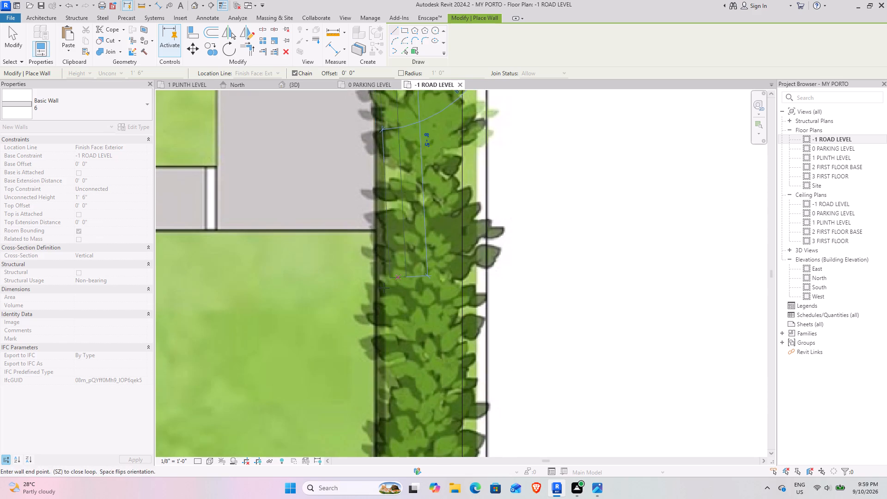
{"action": "scroll", "coordinate": [378, 299], "scroll_direction": "down", "scroll_amount": 5}
{"action": "middle_click_drag", "start_coordinate": [378, 402], "coordinate": [398, 238]}
{"action": "scroll", "coordinate": [389, 268], "scroll_direction": "up", "scroll_amount": 8}
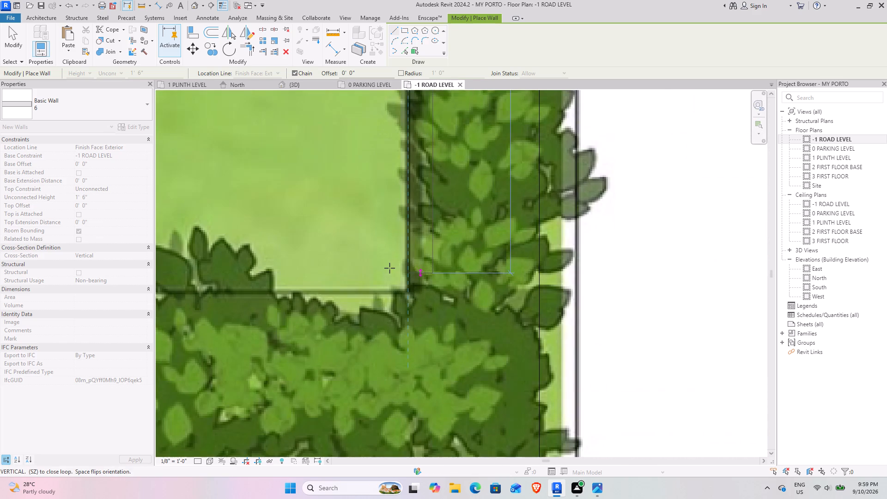
{"action": "left_click", "coordinate": [412, 292]}
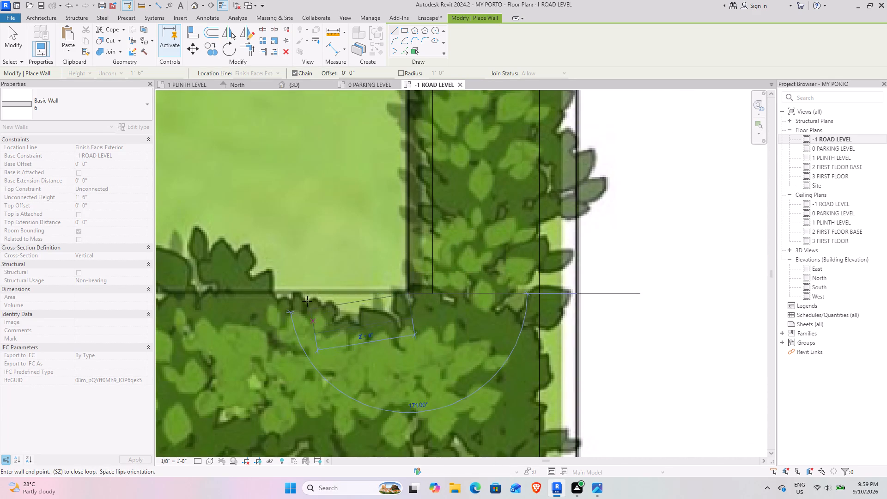
Continue the 1' 6" wall from the lawn corner along the road-side hedge's inner edge to the porch-side wall, and finish.
{"action": "scroll", "coordinate": [306, 292], "scroll_direction": "down", "scroll_amount": 9}
{"action": "middle_click_drag", "start_coordinate": [283, 291], "coordinate": [729, 256]}
{"action": "scroll", "coordinate": [381, 240], "scroll_direction": "up", "scroll_amount": 3}
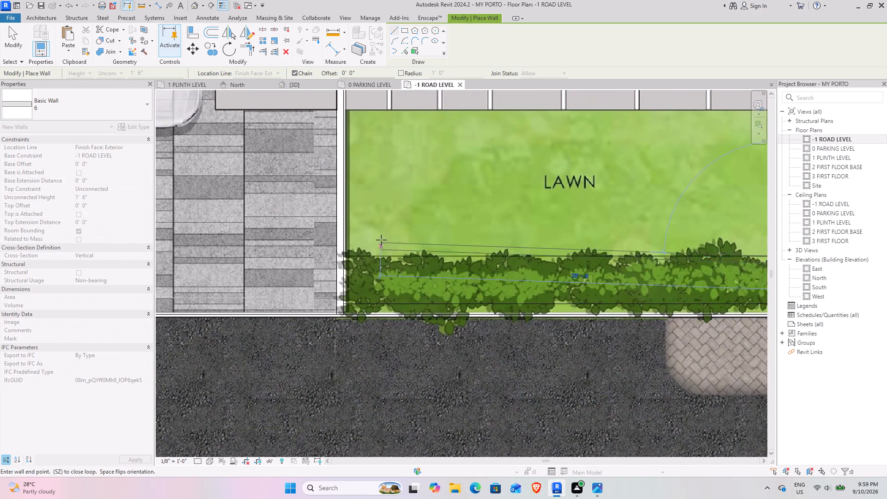
{"action": "scroll", "coordinate": [381, 240], "scroll_direction": "up", "scroll_amount": 1}
{"action": "scroll", "coordinate": [331, 265], "scroll_direction": "up", "scroll_amount": 4}
{"action": "left_click", "coordinate": [304, 270]}
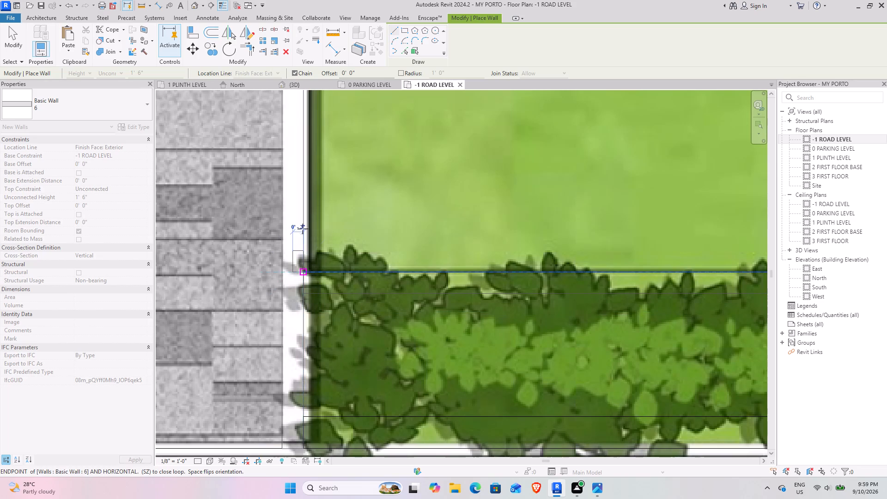
{"action": "left_click", "coordinate": [21, 41]}
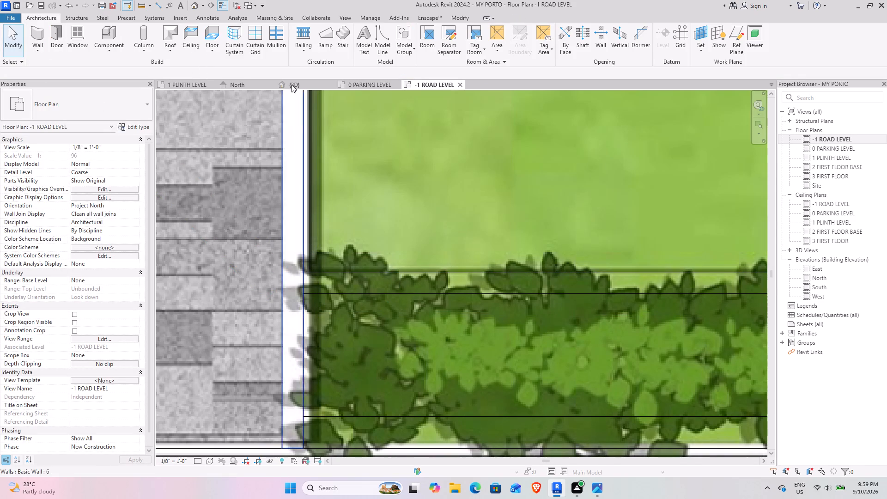
Inspect in 3D the low hedge-planter walls and the boundary walls around the front lawn and car porch.
{"action": "left_click", "coordinate": [293, 84]}
{"action": "scroll", "coordinate": [560, 294], "scroll_direction": "down", "scroll_amount": 5}
{"action": "middle_click_drag", "start_coordinate": [521, 318], "coordinate": [577, 304], "text": "shift"}
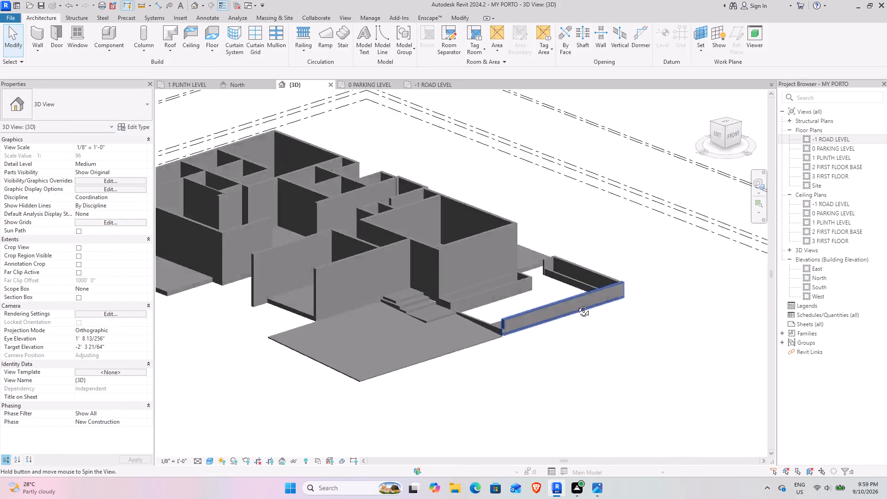
{"action": "middle_click_drag", "start_coordinate": [577, 304], "coordinate": [631, 313], "text": "shift"}
{"action": "scroll", "coordinate": [555, 274], "scroll_direction": "up", "scroll_amount": 9}
{"action": "middle_click_drag", "start_coordinate": [428, 317], "coordinate": [465, 280], "text": "shift"}
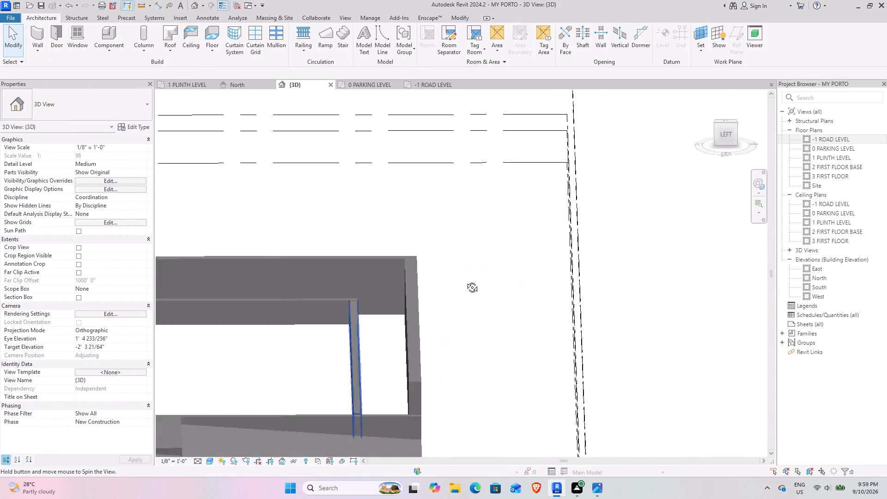
{"action": "middle_click_drag", "start_coordinate": [465, 280], "coordinate": [346, 302], "text": "shift"}
{"action": "scroll", "coordinate": [450, 260], "scroll_direction": "down", "scroll_amount": 4}
{"action": "middle_click_drag", "start_coordinate": [427, 355], "coordinate": [518, 323], "text": "shift"}
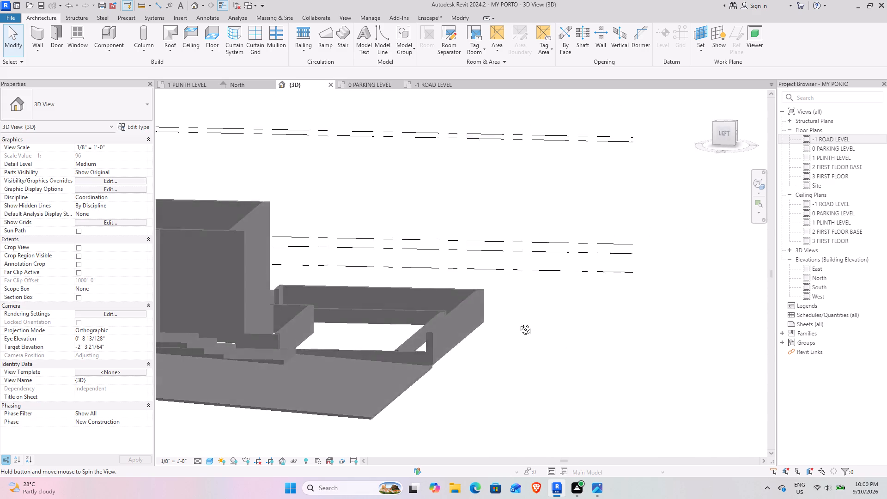
{"action": "middle_click_drag", "start_coordinate": [518, 323], "coordinate": [478, 313], "text": "shift"}
{"action": "scroll", "coordinate": [478, 313], "scroll_direction": "down", "scroll_amount": 4}
{"action": "middle_click_drag", "start_coordinate": [456, 324], "coordinate": [383, 377], "text": "shift"}
{"action": "scroll", "coordinate": [443, 308], "scroll_direction": "up", "scroll_amount": 2}
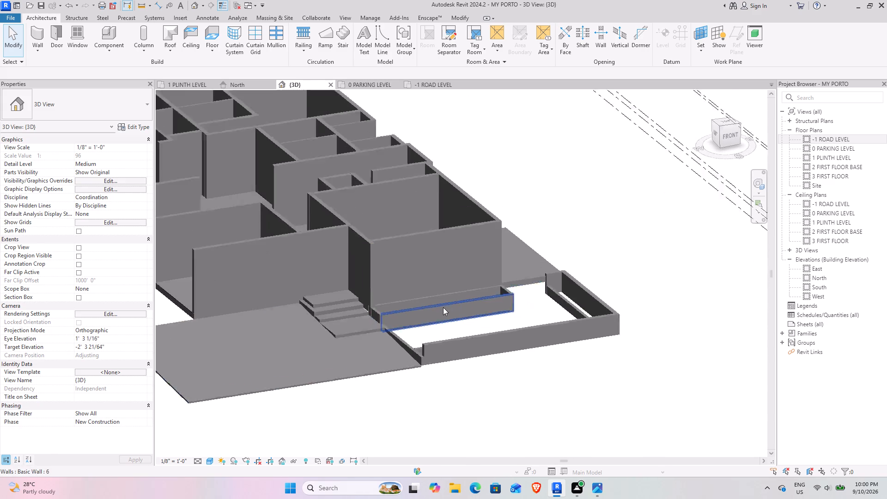
Set the unconnected height of the road-side boundary wall, the side boundary wall and the short deck-edge wall to 4'.
{"action": "scroll", "coordinate": [443, 307], "scroll_direction": "up", "scroll_amount": 2}
{"action": "left_click", "coordinate": [449, 355]}
{"action": "middle_click_drag", "start_coordinate": [521, 319], "coordinate": [467, 352]}
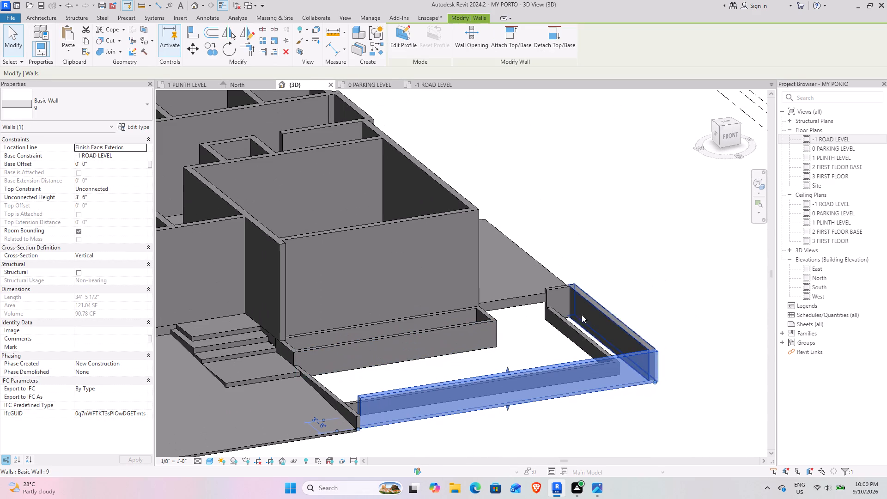
{"action": "left_click", "coordinate": [608, 316], "text": "ctrl"}
{"action": "left_click", "coordinate": [558, 292], "text": "ctrl"}
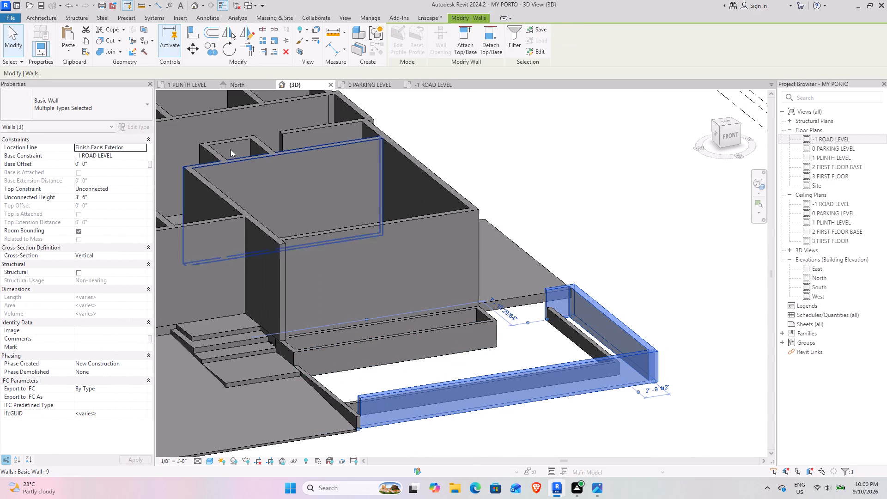
{"action": "left_click", "coordinate": [115, 200]}
{"action": "key", "text": "4"}
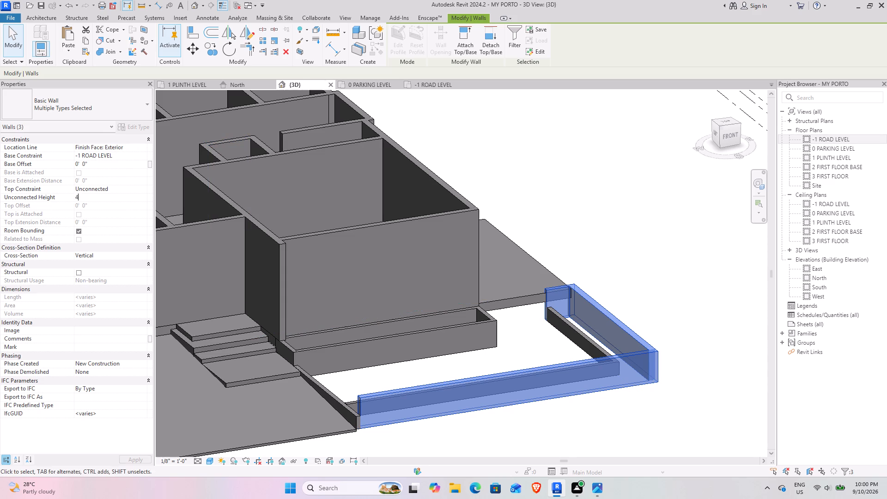
{"action": "key", "text": "Return"}
{"action": "left_click", "coordinate": [594, 433]}
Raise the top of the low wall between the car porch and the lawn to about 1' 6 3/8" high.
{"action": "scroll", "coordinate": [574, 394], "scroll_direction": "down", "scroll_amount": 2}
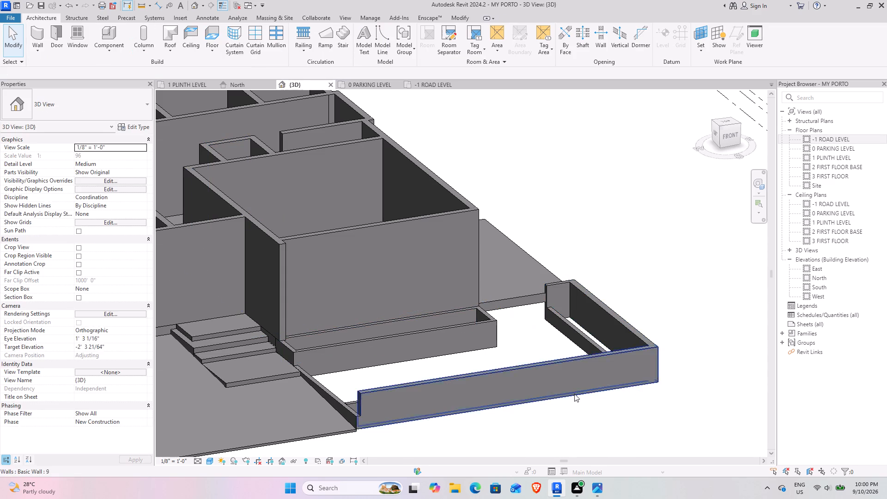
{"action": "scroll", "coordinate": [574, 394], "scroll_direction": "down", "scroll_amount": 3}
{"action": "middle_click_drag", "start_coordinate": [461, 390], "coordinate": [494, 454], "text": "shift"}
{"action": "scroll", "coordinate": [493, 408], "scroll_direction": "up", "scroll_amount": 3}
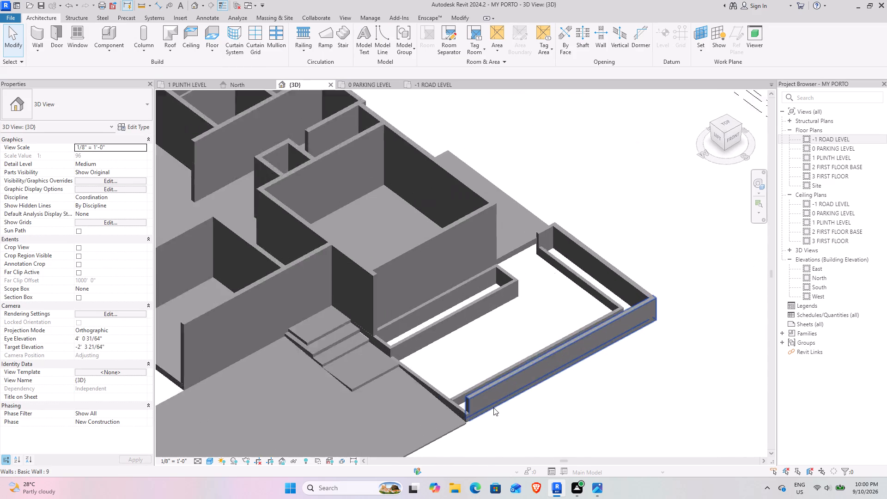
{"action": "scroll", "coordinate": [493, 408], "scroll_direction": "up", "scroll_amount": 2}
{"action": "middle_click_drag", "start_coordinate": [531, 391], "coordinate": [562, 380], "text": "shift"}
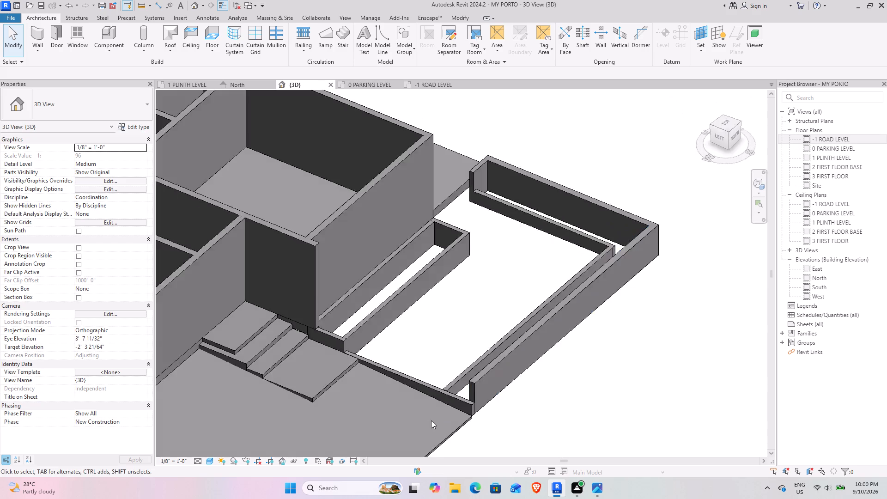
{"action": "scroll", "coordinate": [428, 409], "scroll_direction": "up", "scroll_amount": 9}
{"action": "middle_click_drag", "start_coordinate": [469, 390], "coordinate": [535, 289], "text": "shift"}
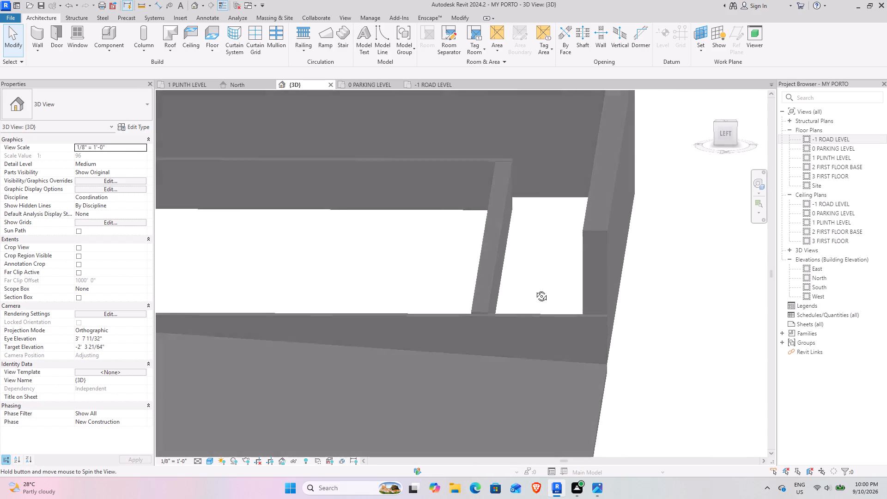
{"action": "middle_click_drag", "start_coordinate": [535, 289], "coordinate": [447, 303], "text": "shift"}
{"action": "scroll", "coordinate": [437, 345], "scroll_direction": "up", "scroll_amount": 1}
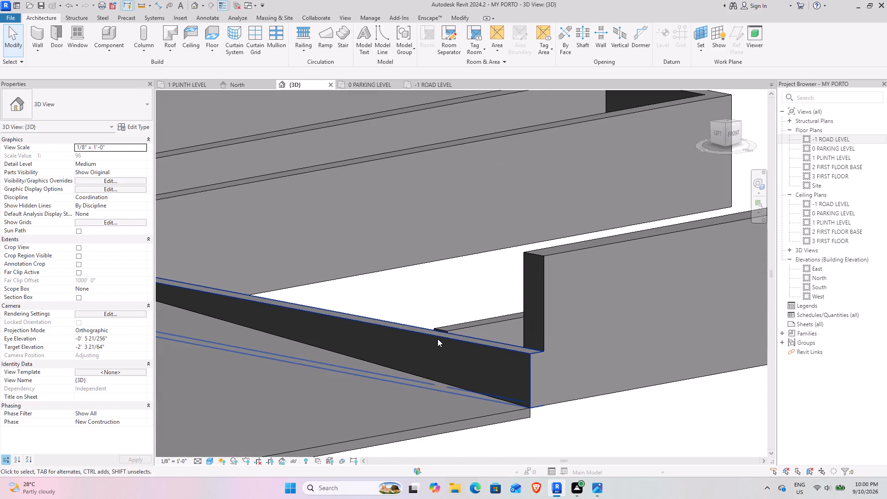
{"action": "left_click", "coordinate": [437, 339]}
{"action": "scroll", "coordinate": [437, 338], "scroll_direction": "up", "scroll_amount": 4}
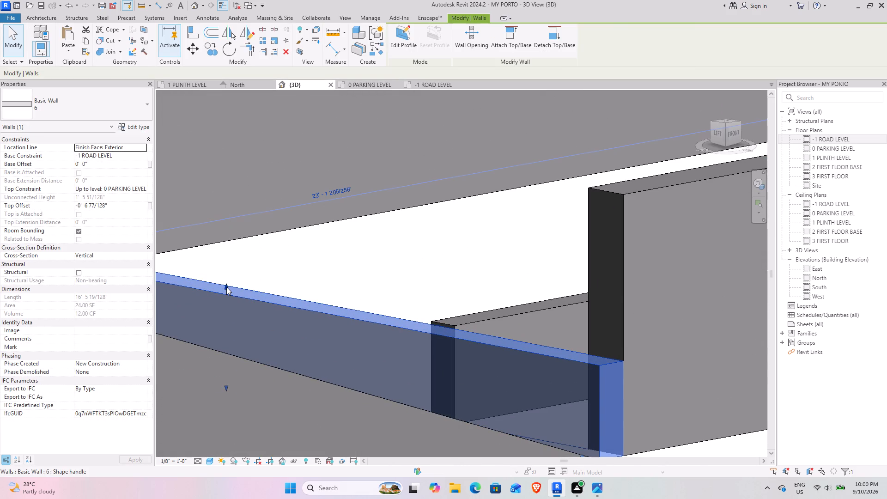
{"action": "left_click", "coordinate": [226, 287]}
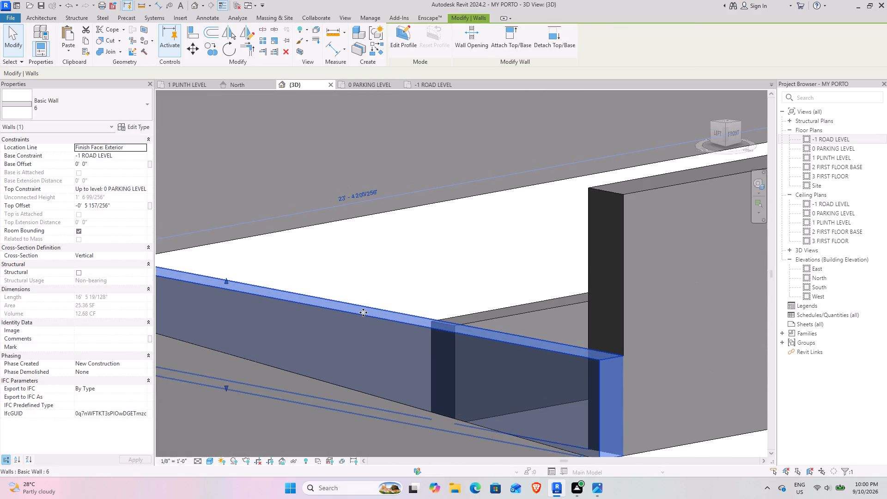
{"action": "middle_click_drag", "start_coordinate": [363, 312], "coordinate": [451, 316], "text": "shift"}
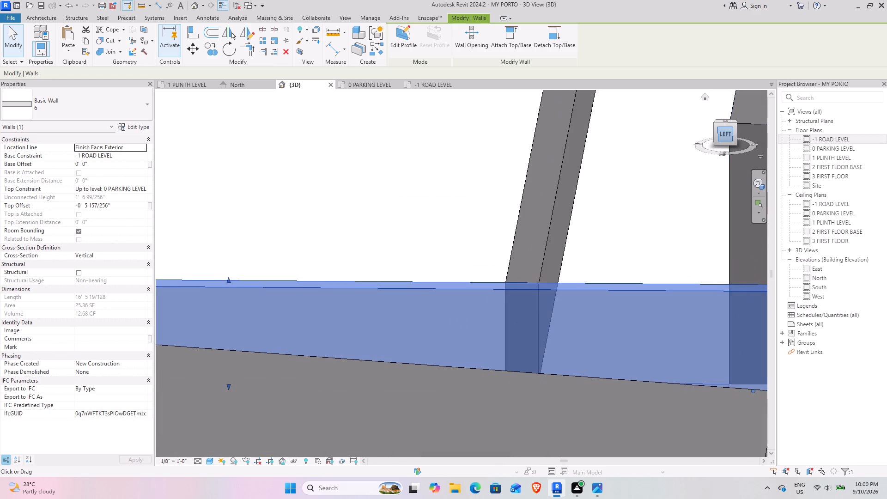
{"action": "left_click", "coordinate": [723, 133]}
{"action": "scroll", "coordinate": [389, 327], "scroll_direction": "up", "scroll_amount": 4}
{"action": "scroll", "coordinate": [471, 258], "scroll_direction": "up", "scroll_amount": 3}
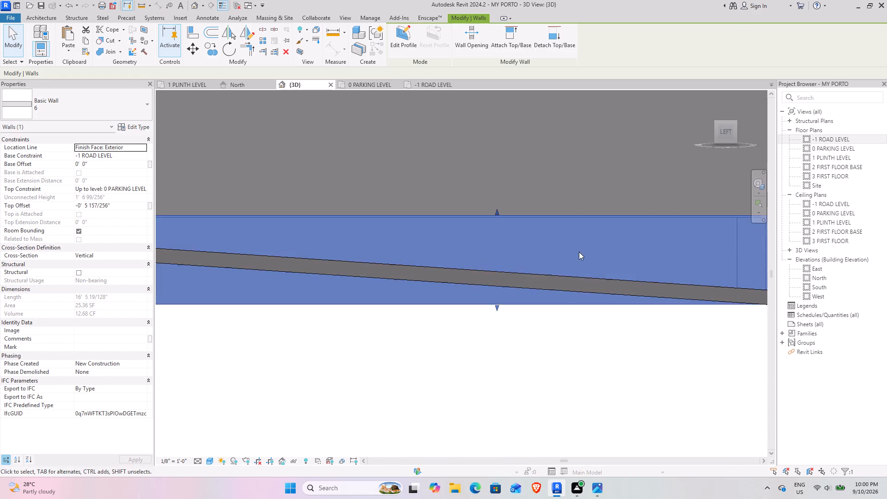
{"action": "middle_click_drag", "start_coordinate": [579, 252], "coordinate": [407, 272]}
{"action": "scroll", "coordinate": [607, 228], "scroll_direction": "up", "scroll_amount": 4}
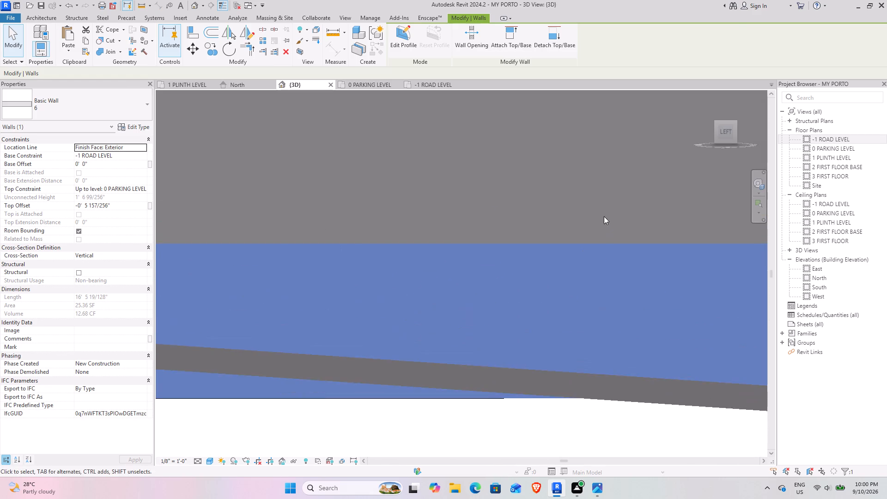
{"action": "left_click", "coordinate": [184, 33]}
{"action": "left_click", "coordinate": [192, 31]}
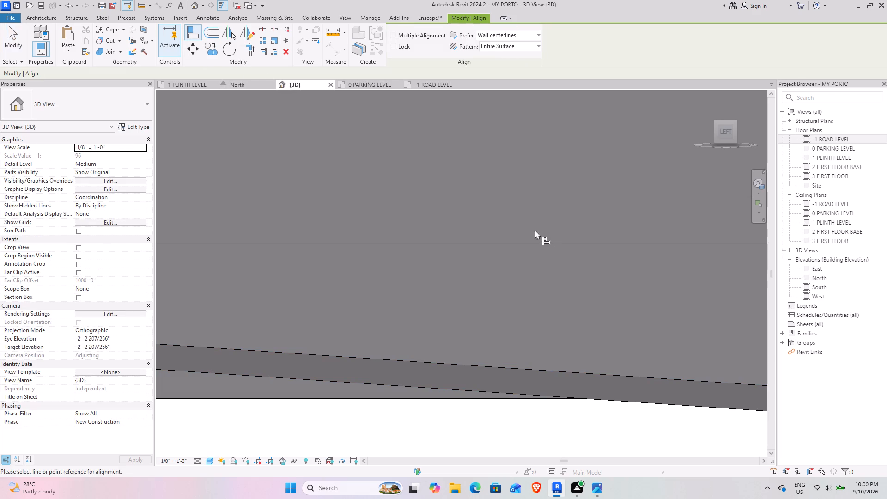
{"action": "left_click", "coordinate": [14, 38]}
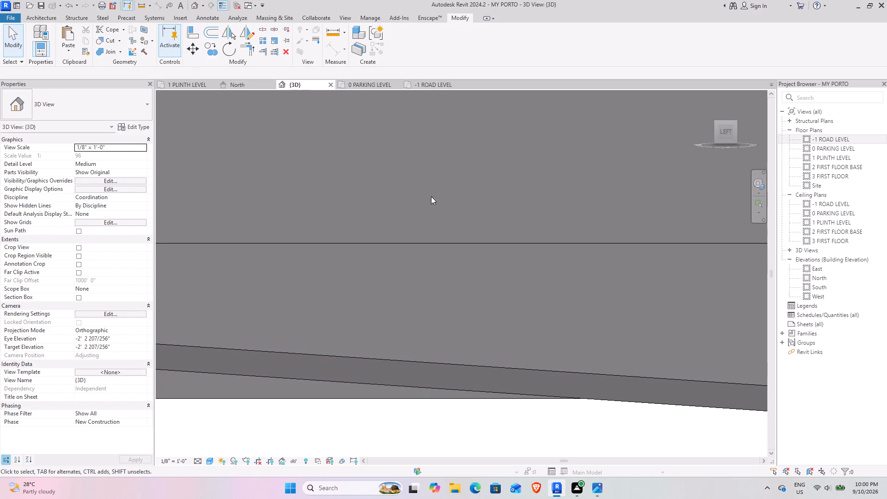
In the left view, align the top of the porch-side low wall with the hedge-planter wall, at a -0' 6" top offset.
{"action": "left_click", "coordinate": [410, 249]}
{"action": "left_click", "coordinate": [405, 243]}
{"action": "scroll", "coordinate": [325, 240], "scroll_direction": "down", "scroll_amount": 4}
{"action": "middle_click_drag", "start_coordinate": [303, 241], "coordinate": [352, 231]}
{"action": "left_click_drag", "start_coordinate": [253, 226], "coordinate": [252, 231]}
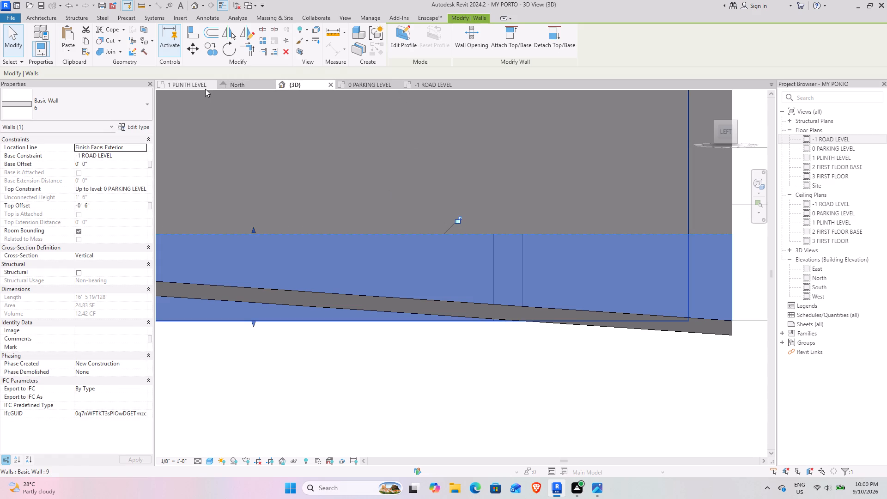
{"action": "middle_click_drag", "start_coordinate": [363, 212], "coordinate": [323, 264], "text": "shift"}
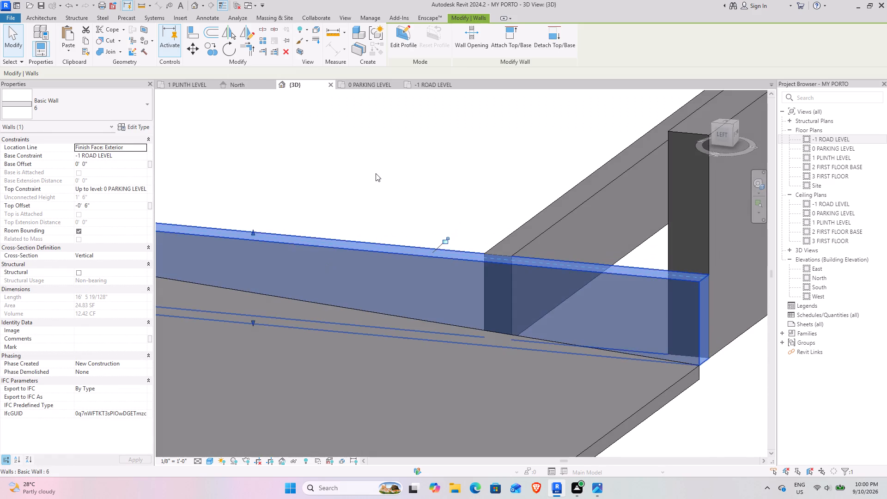
{"action": "left_click", "coordinate": [376, 173]}
Inspect in 3D where the porch-side wall meets the entrance steps and boundary wall, and consult the villa's reference rendering in the image viewer.
{"action": "scroll", "coordinate": [377, 177], "scroll_direction": "down", "scroll_amount": 6}
{"action": "middle_click_drag", "start_coordinate": [366, 231], "coordinate": [238, 282], "text": "shift"}
{"action": "middle_click_drag", "start_coordinate": [218, 267], "coordinate": [279, 212], "text": "shift"}
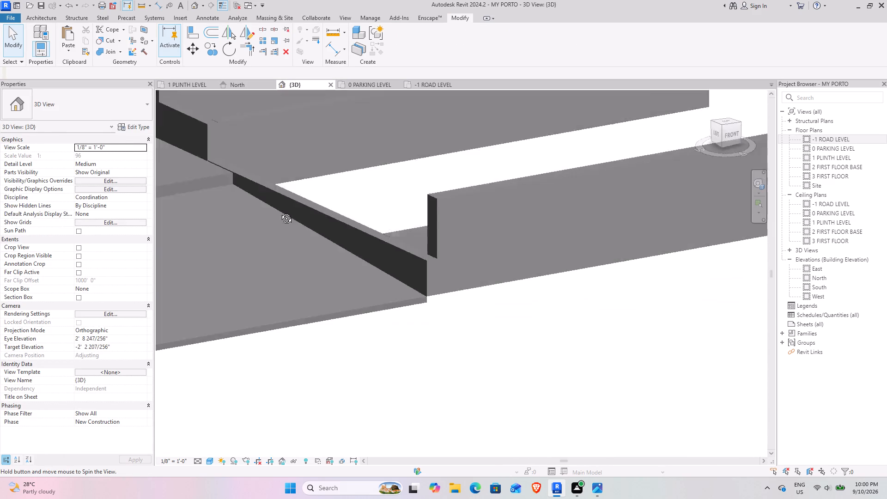
{"action": "middle_click_drag", "start_coordinate": [279, 212], "coordinate": [259, 200], "text": "shift"}
{"action": "scroll", "coordinate": [260, 198], "scroll_direction": "down", "scroll_amount": 5}
{"action": "middle_click_drag", "start_coordinate": [228, 221], "coordinate": [469, 292]}
{"action": "middle_click_drag", "start_coordinate": [470, 292], "coordinate": [466, 281], "text": "shift"}
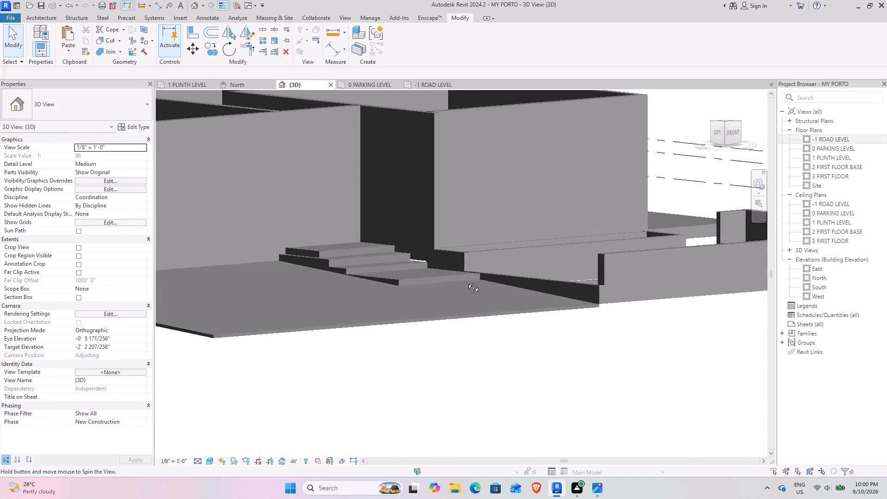
{"action": "middle_click_drag", "start_coordinate": [466, 281], "coordinate": [644, 407], "text": "shift"}
{"action": "middle_click_drag", "start_coordinate": [588, 383], "coordinate": [453, 264]}
{"action": "middle_click_drag", "start_coordinate": [461, 270], "coordinate": [353, 252], "text": "shift"}
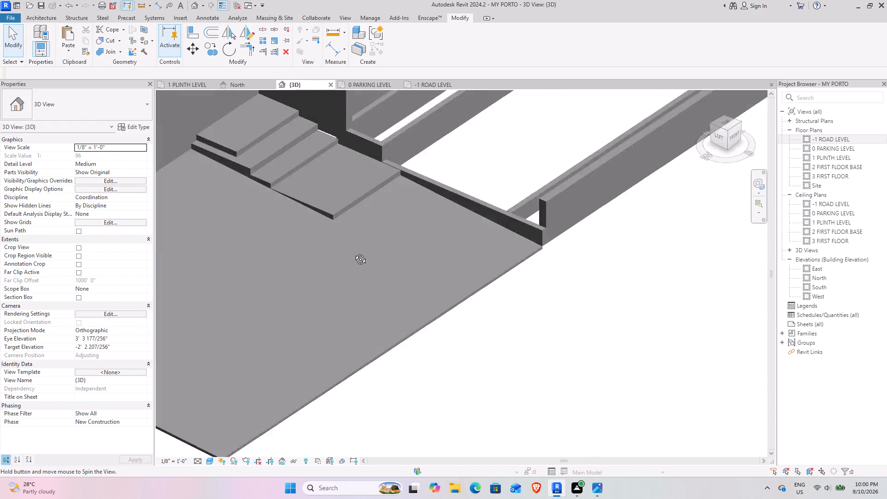
{"action": "middle_click_drag", "start_coordinate": [353, 252], "coordinate": [320, 243], "text": "shift"}
{"action": "middle_click_drag", "start_coordinate": [441, 257], "coordinate": [423, 325]}
{"action": "middle_click_drag", "start_coordinate": [417, 253], "coordinate": [427, 314], "text": "shift"}
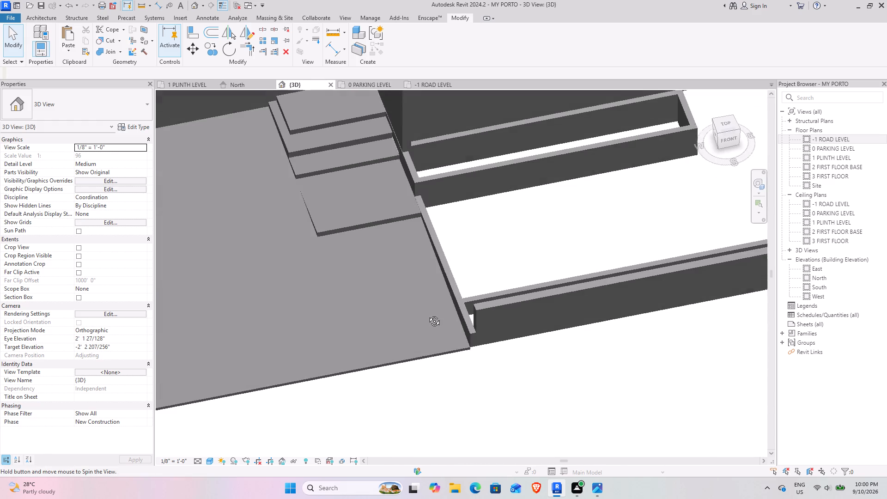
{"action": "middle_click_drag", "start_coordinate": [427, 314], "coordinate": [403, 314], "text": "shift"}
{"action": "key", "text": "alt+Tab"}
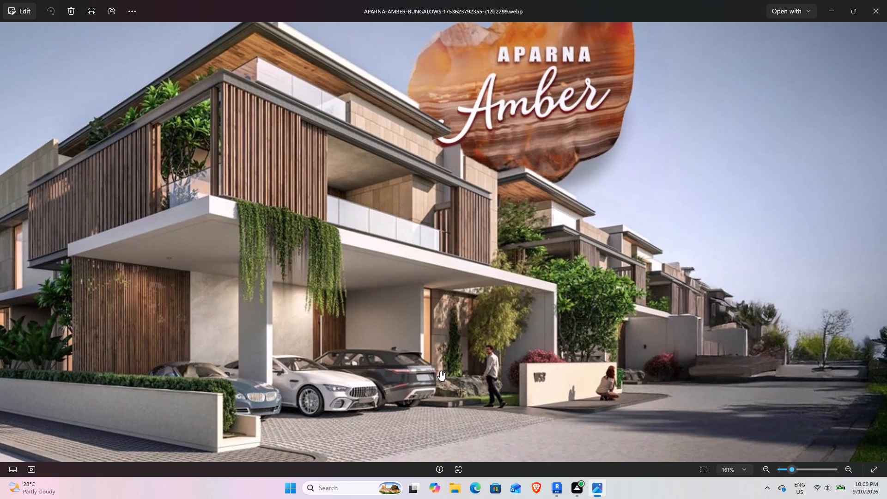
{"action": "key", "text": "alt+Tab"}
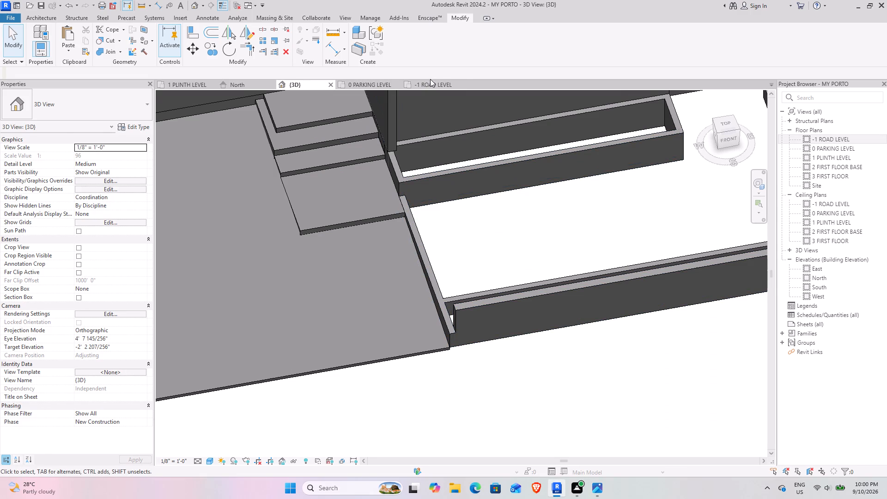
Examine the -1 ROAD LEVEL plan around the front planter, the paved strip, the lawn and the side hedge.
{"action": "left_click", "coordinate": [430, 79]}
{"action": "left_click", "coordinate": [427, 81]}
{"action": "scroll", "coordinate": [483, 316], "scroll_direction": "down", "scroll_amount": 9}
{"action": "middle_click_drag", "start_coordinate": [488, 247], "coordinate": [409, 328]}
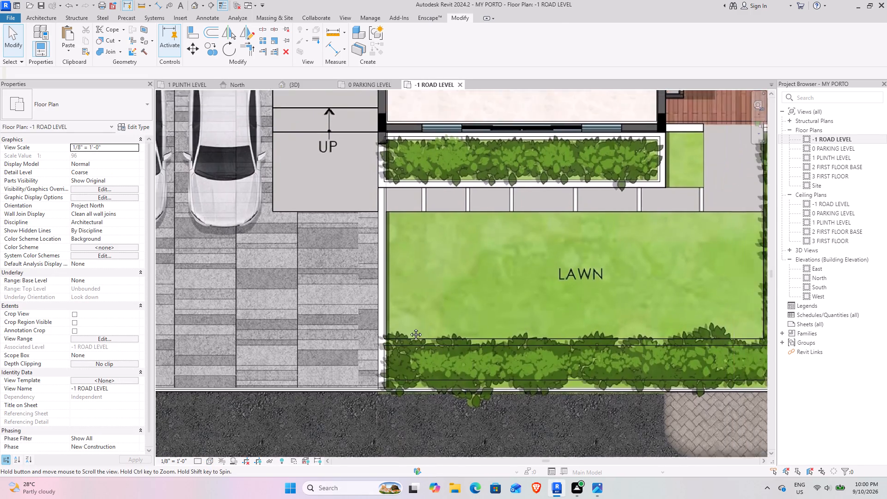
{"action": "middle_click_drag", "start_coordinate": [409, 328], "coordinate": [370, 363]}
{"action": "scroll", "coordinate": [454, 259], "scroll_direction": "up", "scroll_amount": 3}
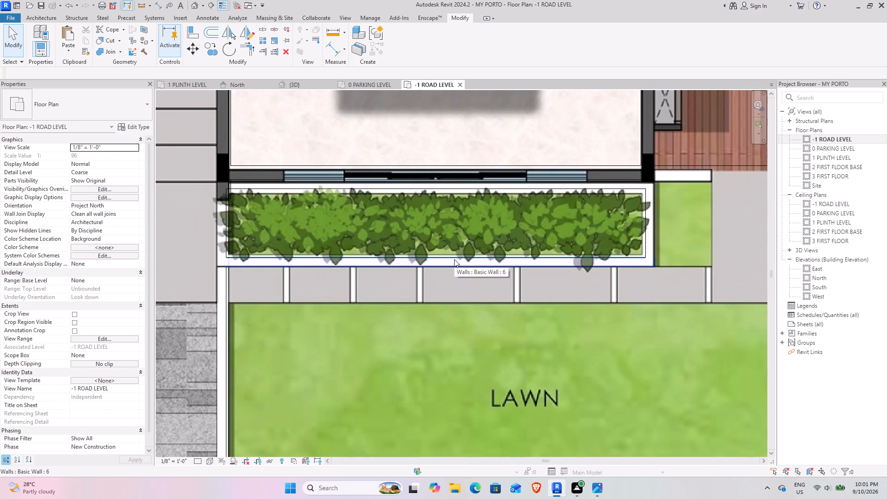
{"action": "scroll", "coordinate": [457, 262], "scroll_direction": "down", "scroll_amount": 3}
{"action": "middle_click_drag", "start_coordinate": [481, 281], "coordinate": [439, 249]}
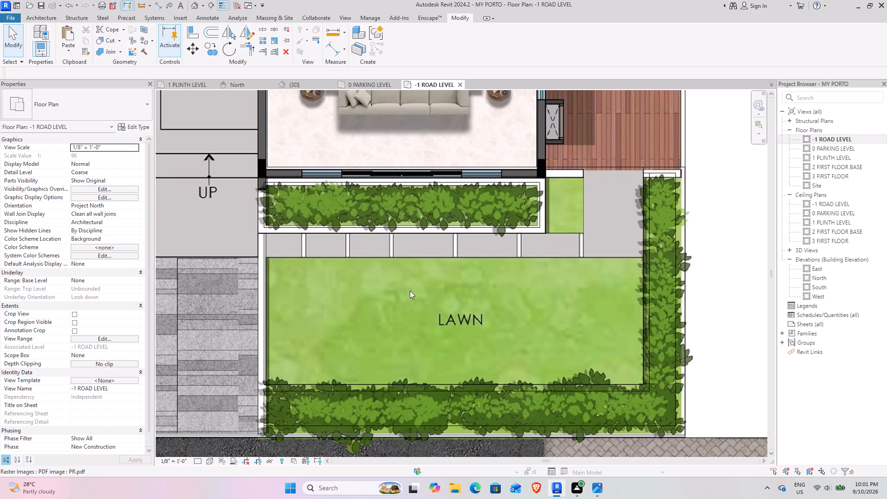
{"action": "scroll", "coordinate": [289, 248], "scroll_direction": "up", "scroll_amount": 4}
{"action": "middle_click_drag", "start_coordinate": [292, 248], "coordinate": [266, 294]}
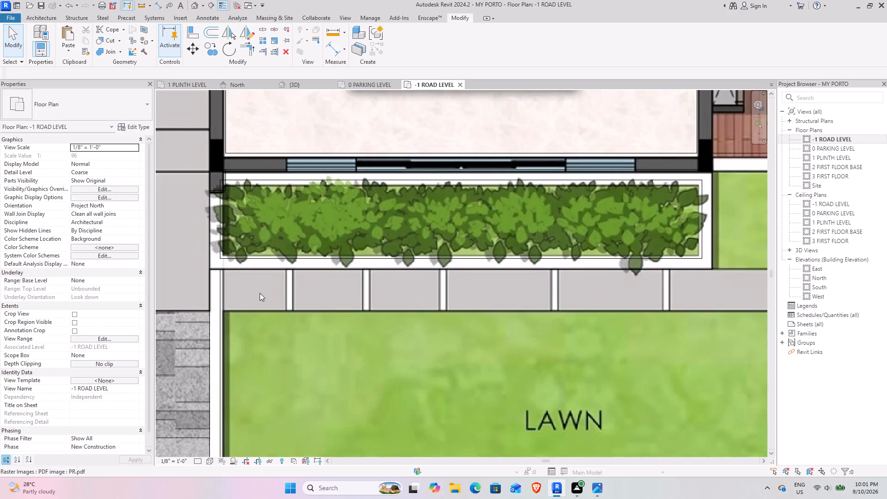
{"action": "scroll", "coordinate": [261, 294], "scroll_direction": "down", "scroll_amount": 3}
{"action": "middle_click_drag", "start_coordinate": [377, 298], "coordinate": [305, 303]}
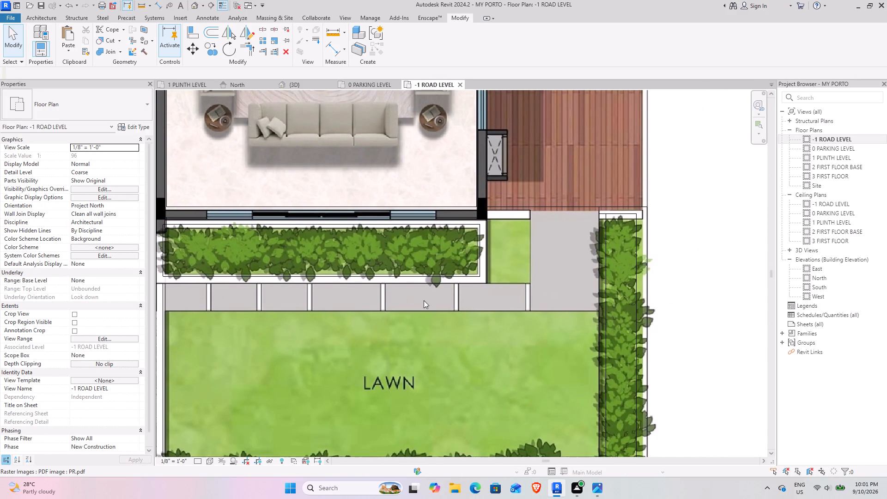
{"action": "scroll", "coordinate": [299, 278], "scroll_direction": "down", "scroll_amount": 3}
{"action": "middle_click_drag", "start_coordinate": [297, 278], "coordinate": [338, 258]}
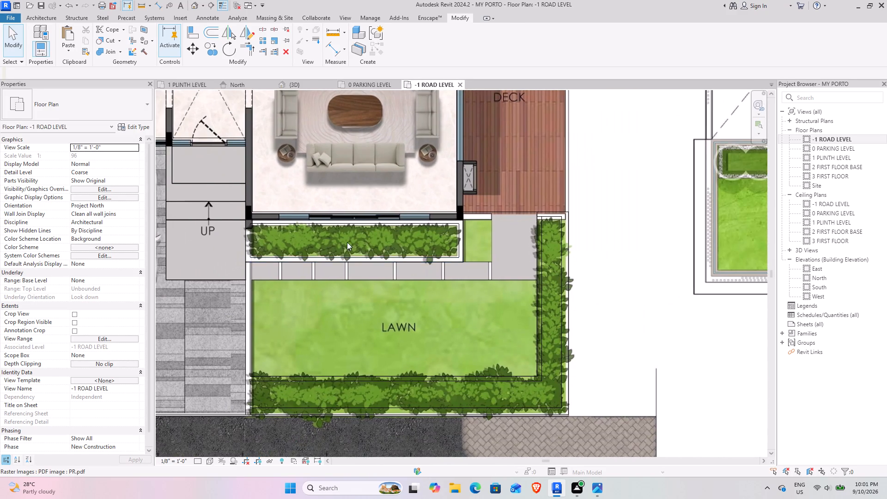
{"action": "scroll", "coordinate": [356, 230], "scroll_direction": "up", "scroll_amount": 3}
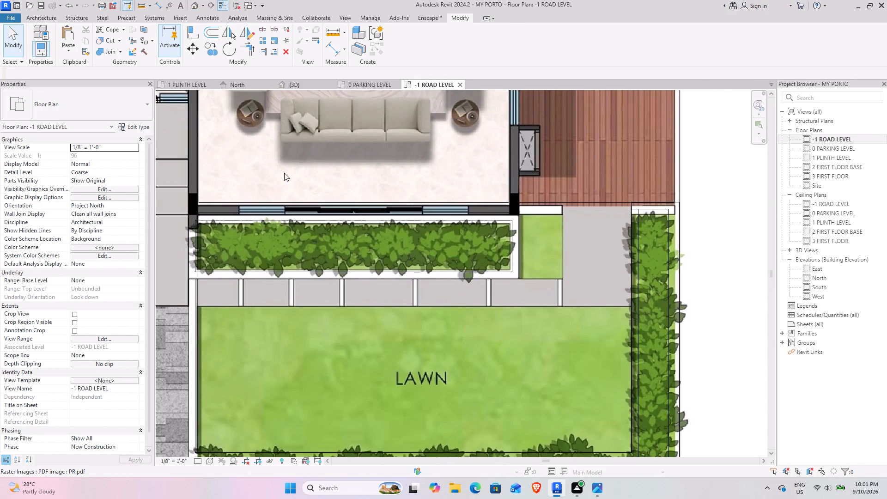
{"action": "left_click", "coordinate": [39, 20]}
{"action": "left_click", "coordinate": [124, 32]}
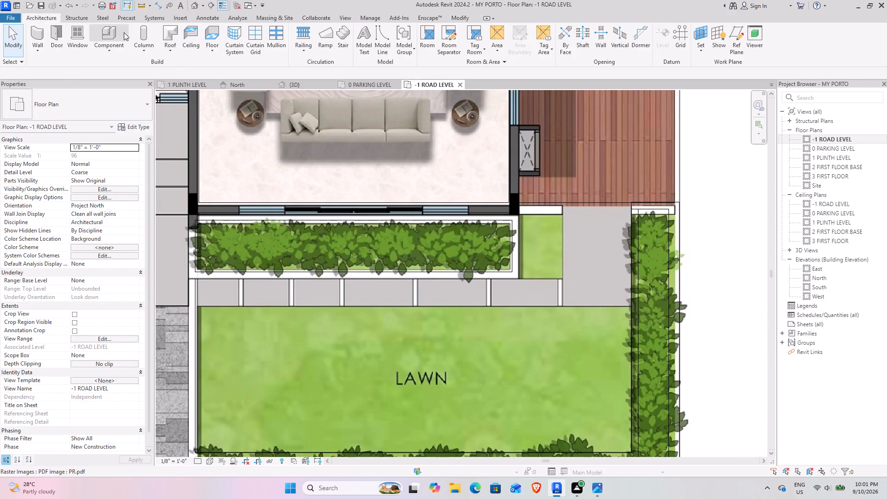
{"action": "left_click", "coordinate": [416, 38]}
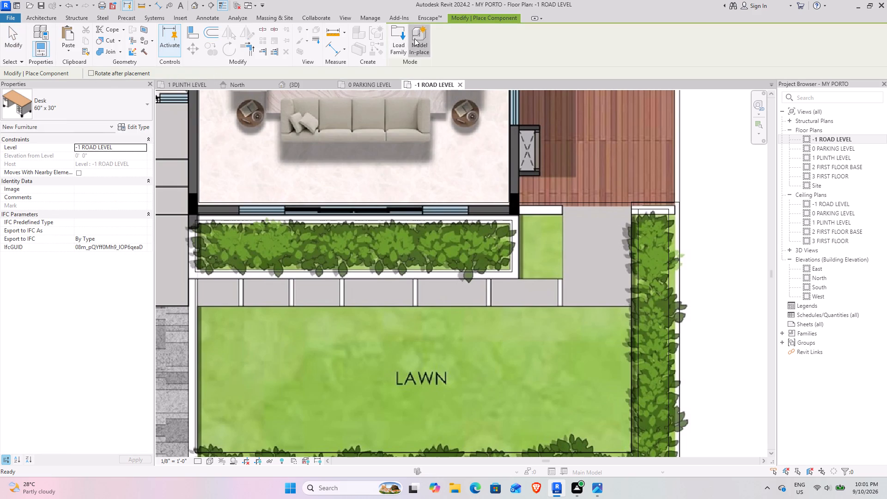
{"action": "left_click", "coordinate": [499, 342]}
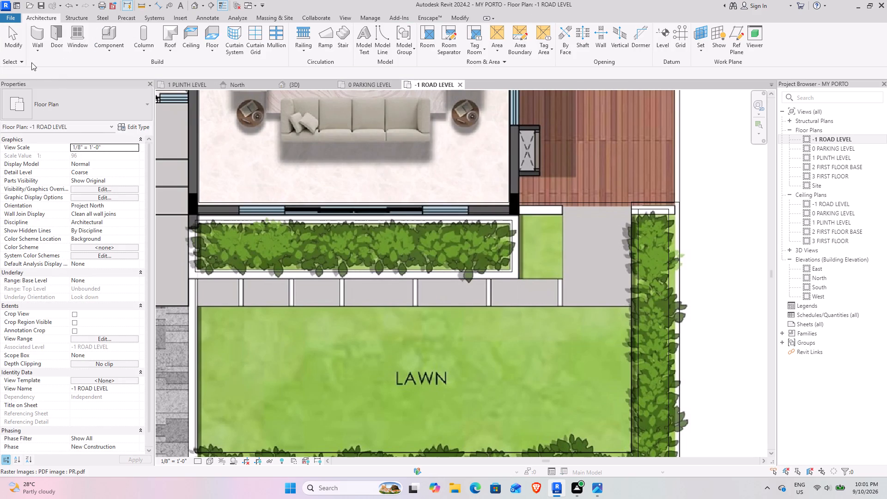
Create an in-place component in the Generic Models category, keeping the default name.
{"action": "left_click", "coordinate": [122, 45]}
{"action": "left_click", "coordinate": [124, 85]}
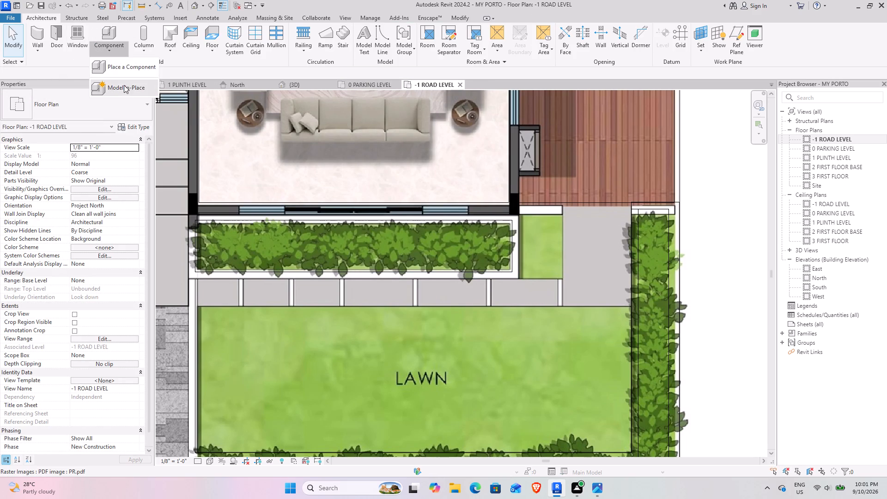
{"action": "left_click", "coordinate": [420, 202]}
{"action": "key", "text": "g"}
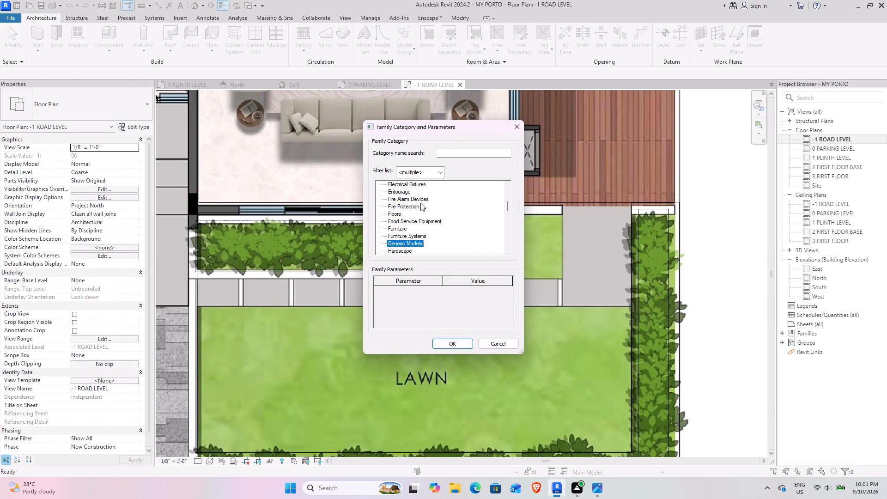
{"action": "left_click", "coordinate": [446, 341]}
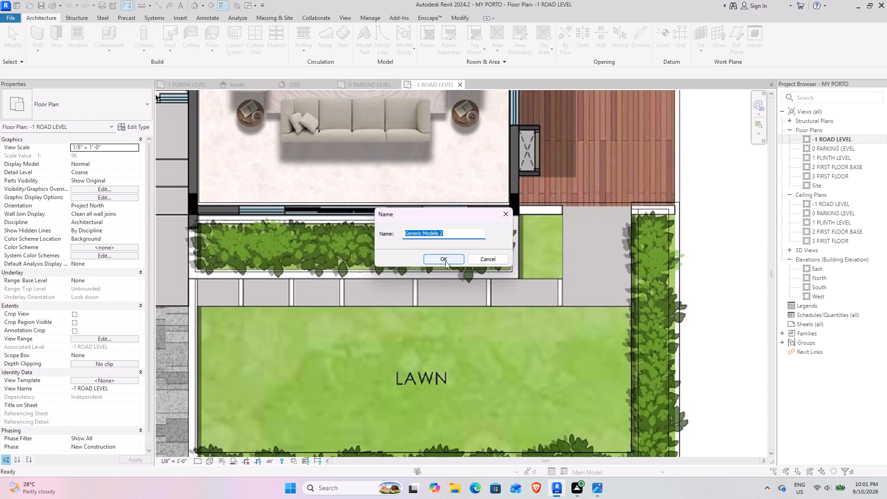
{"action": "left_click", "coordinate": [445, 261]}
Sketch an extrusion rectangle about 3' 1 1/4" by 1' 11 5/8" over the first paving slab between the front planter and lawn, beside the porch-side wall.
{"action": "left_click", "coordinate": [86, 44]}
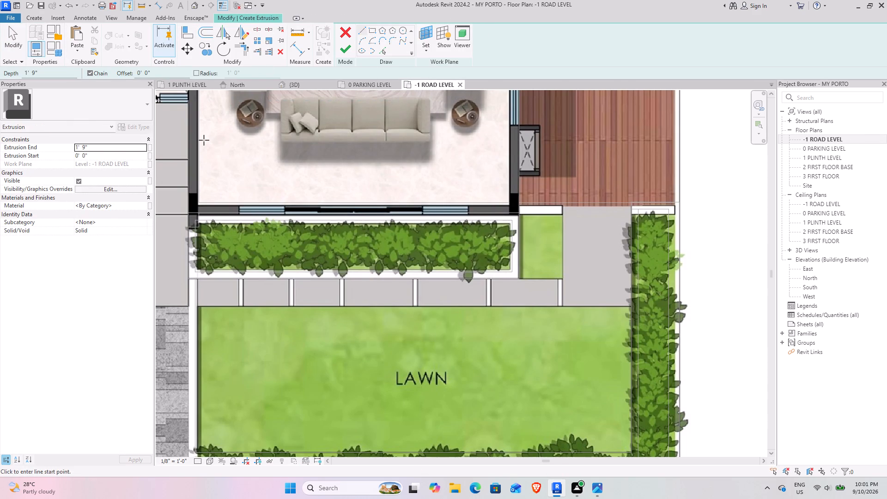
{"action": "scroll", "coordinate": [331, 291], "scroll_direction": "up", "scroll_amount": 4}
{"action": "middle_click_drag", "start_coordinate": [313, 292], "coordinate": [317, 288]}
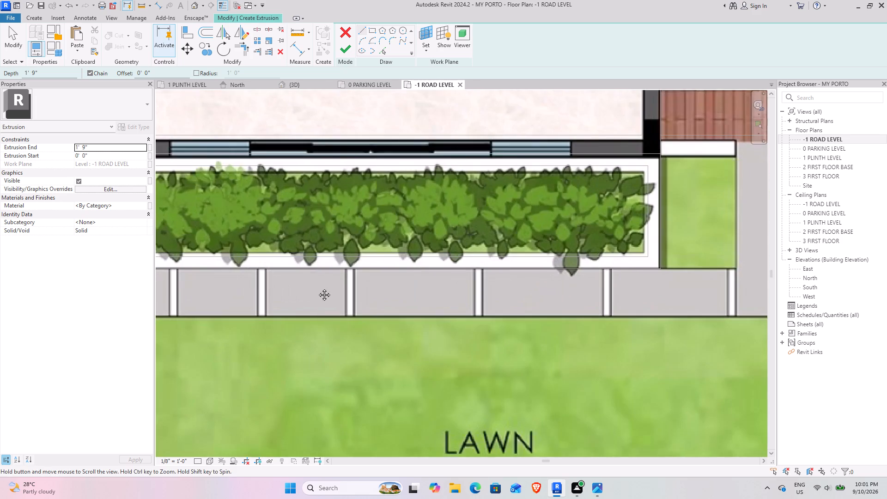
{"action": "middle_click_drag", "start_coordinate": [317, 288], "coordinate": [453, 229]}
{"action": "scroll", "coordinate": [453, 229], "scroll_direction": "down", "scroll_amount": 2}
{"action": "middle_click_drag", "start_coordinate": [453, 229], "coordinate": [413, 295]}
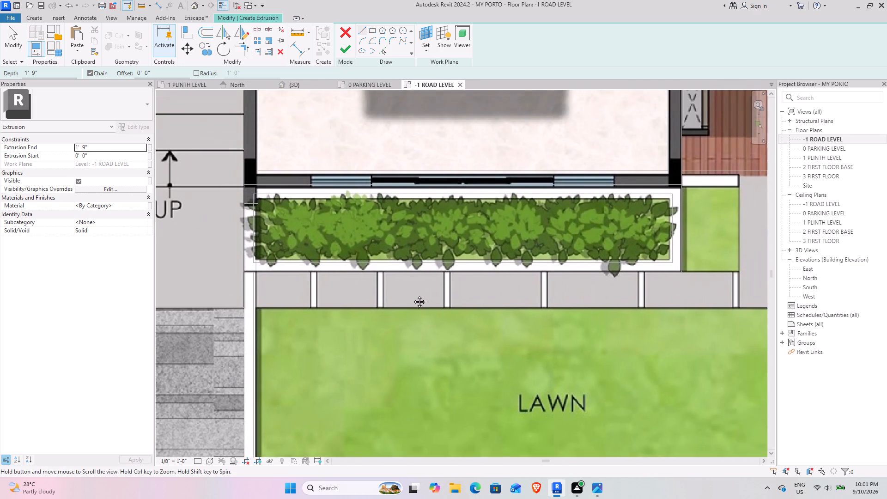
{"action": "middle_click_drag", "start_coordinate": [413, 295], "coordinate": [396, 308]}
{"action": "left_click", "coordinate": [374, 30]}
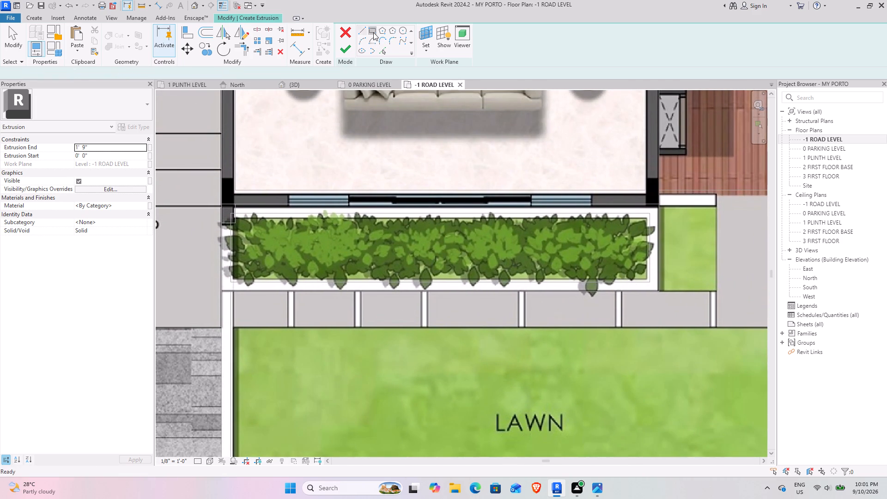
{"action": "scroll", "coordinate": [231, 313], "scroll_direction": "up", "scroll_amount": 8}
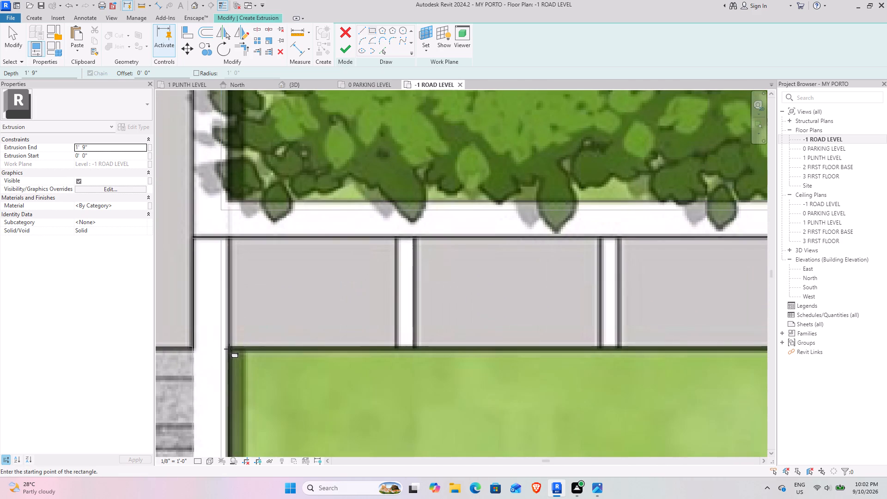
{"action": "left_click", "coordinate": [223, 349]}
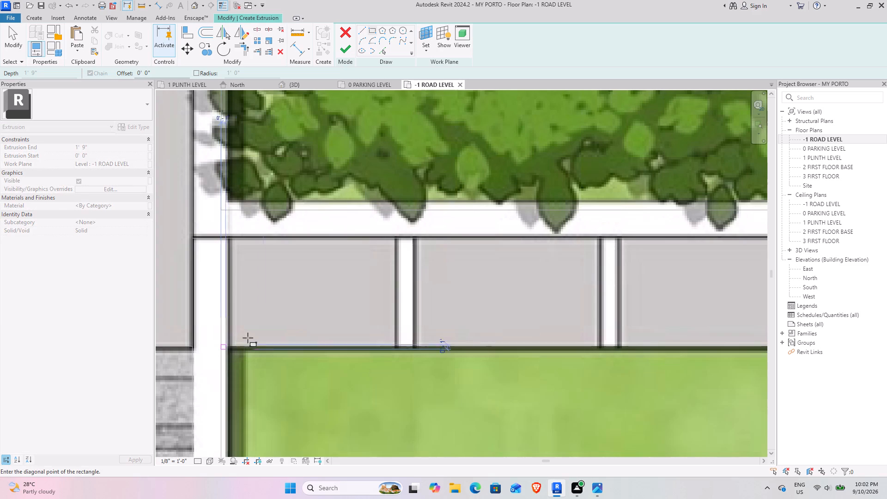
{"action": "left_click", "coordinate": [396, 236]}
{"action": "middle_click_drag", "start_coordinate": [425, 266], "coordinate": [429, 294]}
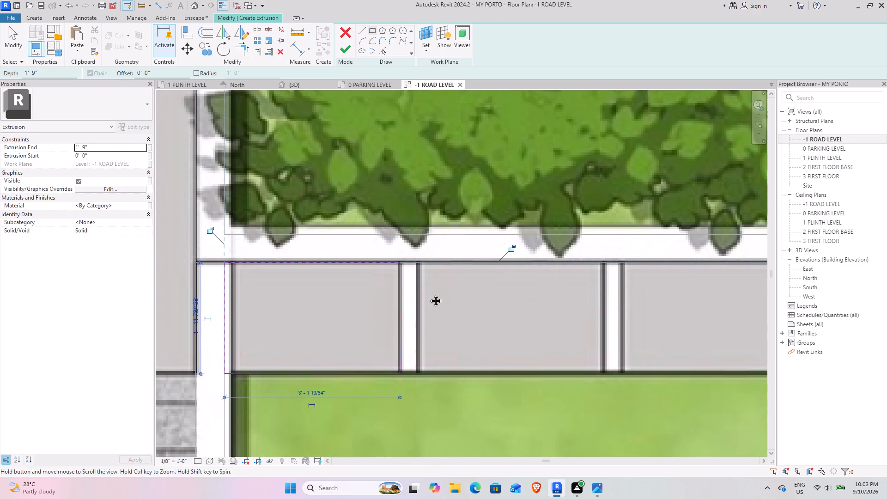
{"action": "middle_click_drag", "start_coordinate": [429, 294], "coordinate": [429, 294]}
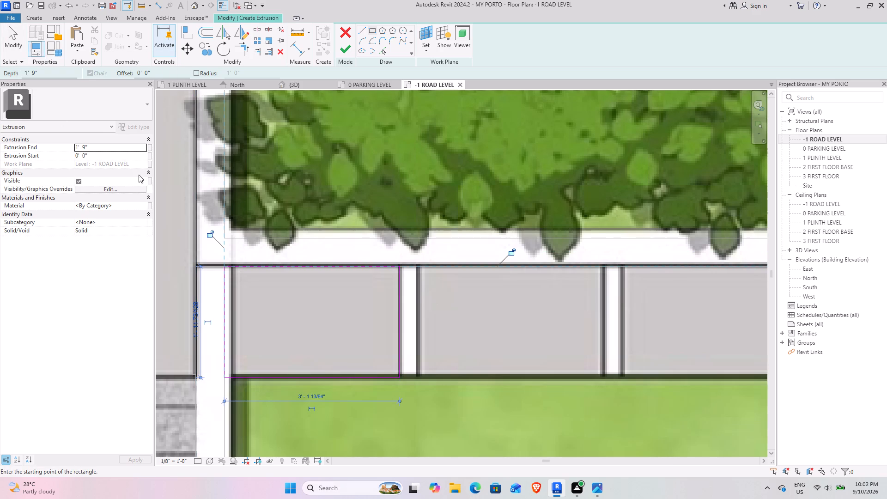
Set the extrusion end to 3' 0" and finish the slab's extrusion.
{"action": "left_click", "coordinate": [118, 148]}
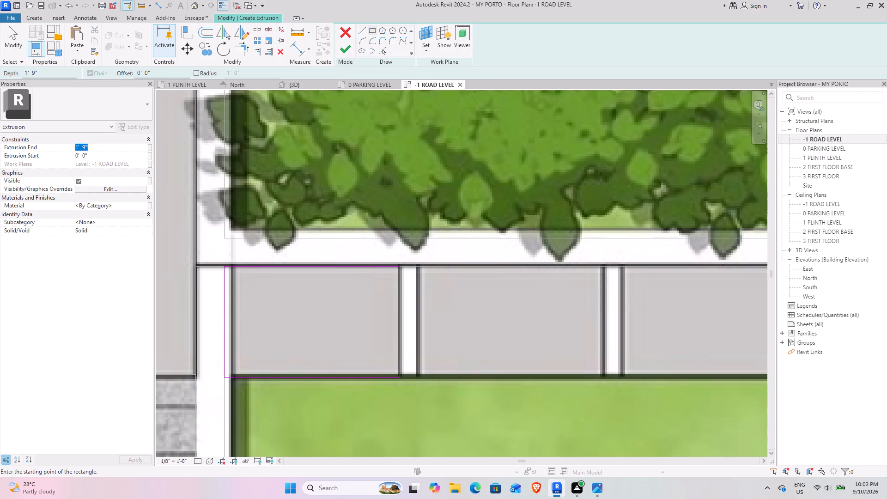
{"action": "key", "text": "3"}
{"action": "key", "text": "Return"}
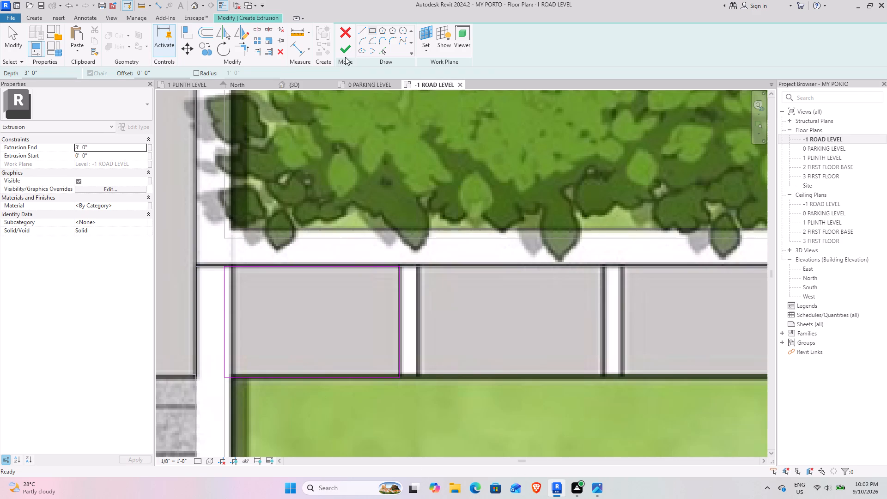
{"action": "left_click", "coordinate": [345, 56]}
In the 3D view, lower the top of the slab block to about 1' 5 5/8" and check it against the porch-side wall and entrance steps.
{"action": "left_click", "coordinate": [296, 86]}
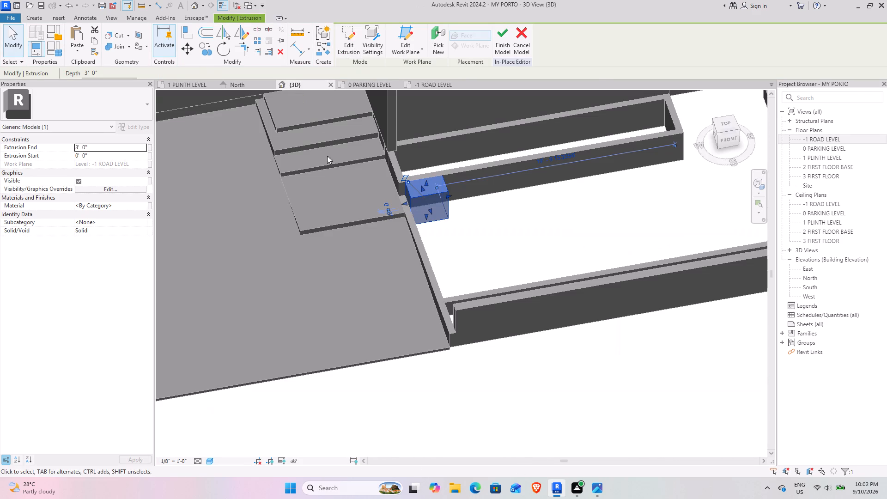
{"action": "middle_click_drag", "start_coordinate": [436, 255], "coordinate": [293, 157], "text": "shift"}
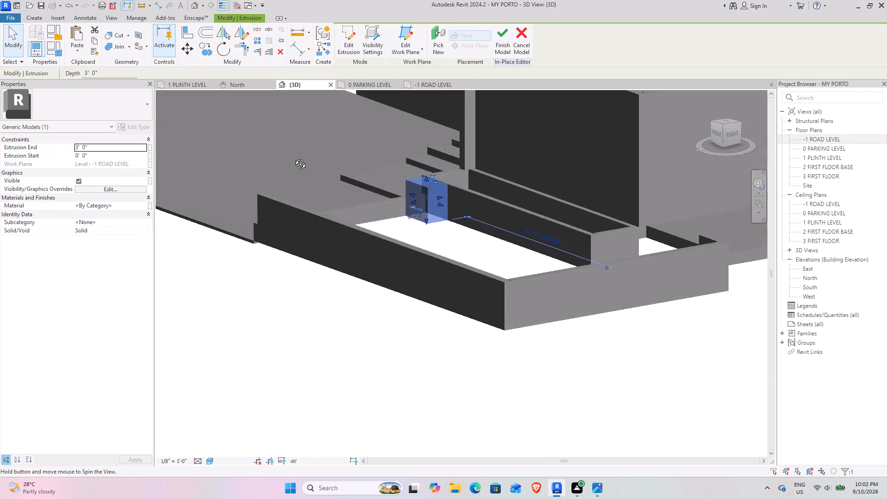
{"action": "middle_click_drag", "start_coordinate": [293, 157], "coordinate": [315, 171], "text": "shift"}
{"action": "scroll", "coordinate": [401, 171], "scroll_direction": "up", "scroll_amount": 8}
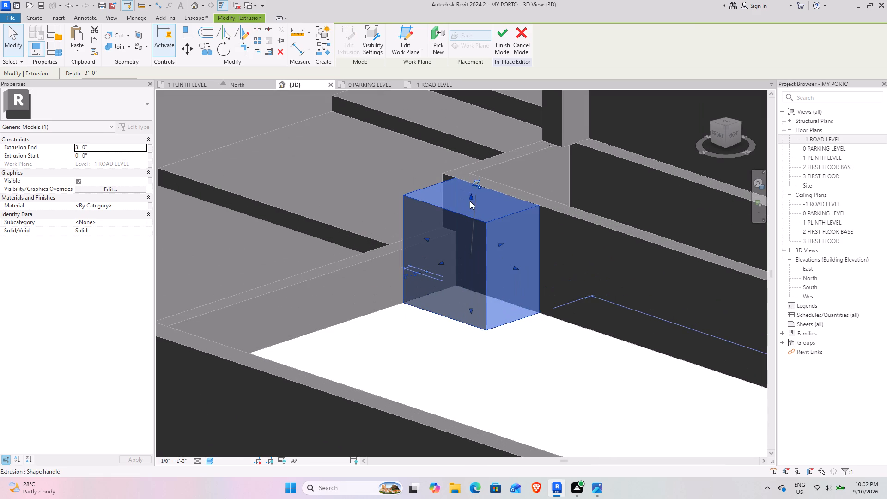
{"action": "left_click_drag", "start_coordinate": [470, 197], "coordinate": [467, 256]}
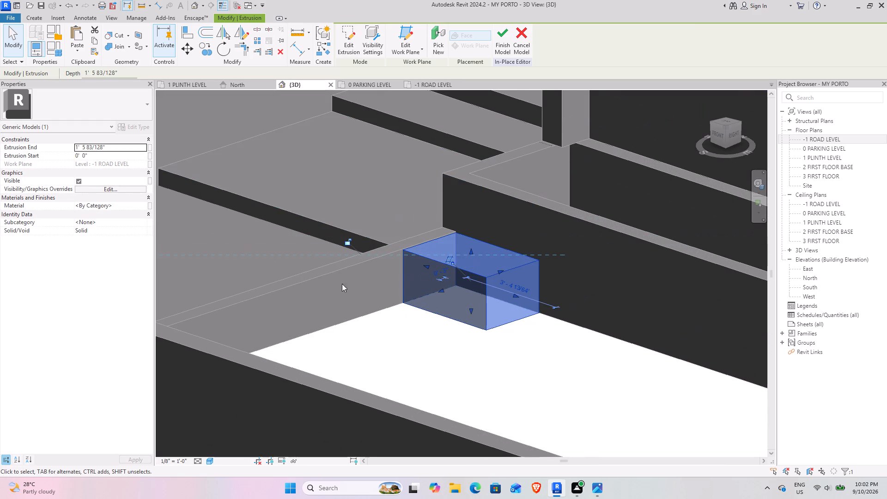
{"action": "middle_click_drag", "start_coordinate": [334, 288], "coordinate": [430, 263], "text": "shift"}
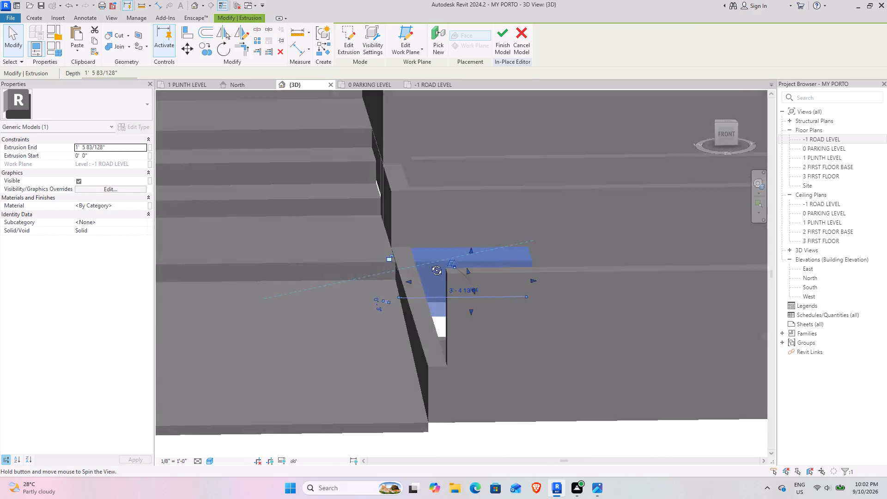
{"action": "middle_click_drag", "start_coordinate": [430, 263], "coordinate": [402, 305], "text": "shift"}
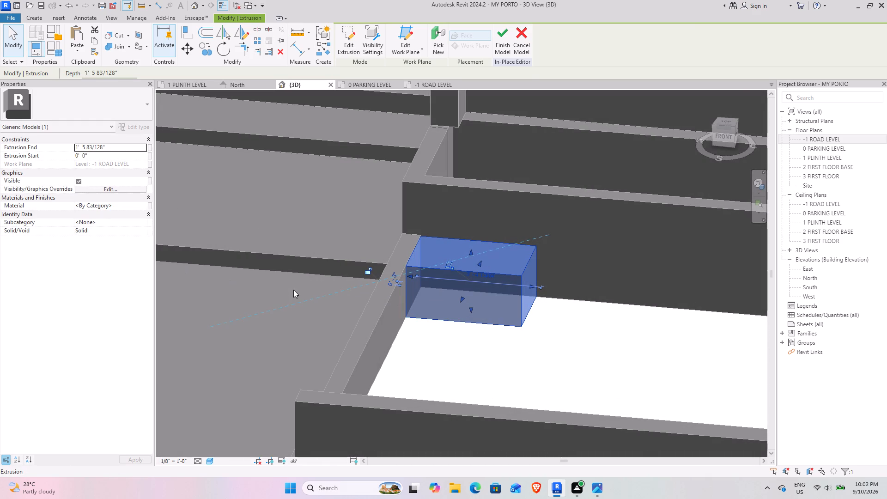
{"action": "left_click", "coordinate": [526, 374]}
{"action": "scroll", "coordinate": [526, 358], "scroll_direction": "down", "scroll_amount": 6}
{"action": "middle_click_drag", "start_coordinate": [479, 356], "coordinate": [541, 345], "text": "shift"}
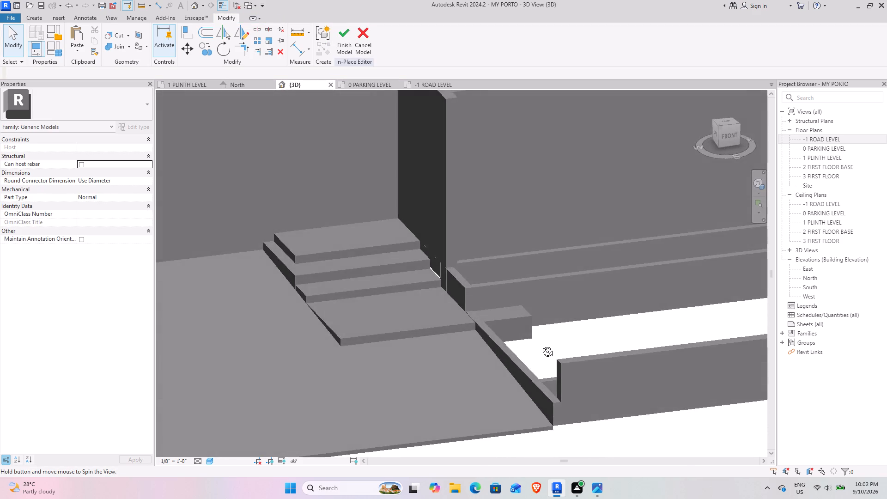
{"action": "middle_click_drag", "start_coordinate": [541, 345], "coordinate": [485, 368], "text": "shift"}
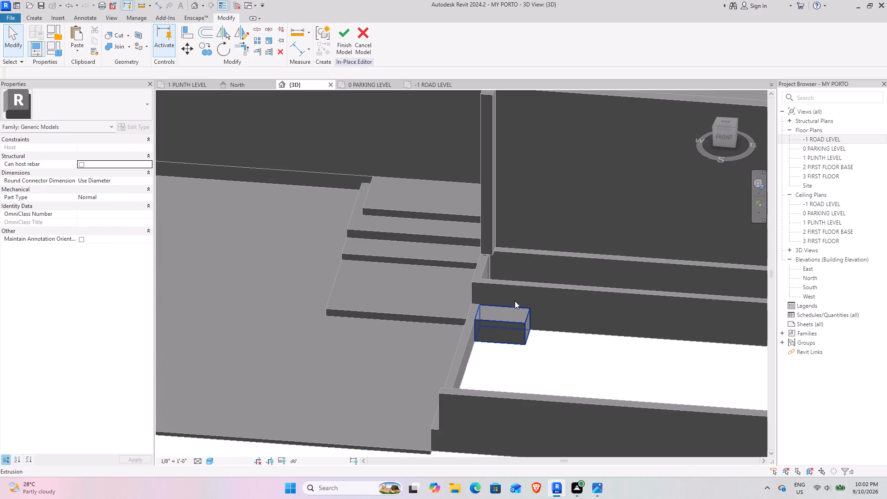
In the -1 ROAD LEVEL plan, copy the slab block about 3' 5" along the planter wall to the start of the second paving slab.
{"action": "left_click", "coordinate": [447, 84]}
{"action": "scroll", "coordinate": [468, 317], "scroll_direction": "down", "scroll_amount": 5}
{"action": "middle_click_drag", "start_coordinate": [446, 333], "coordinate": [383, 266]}
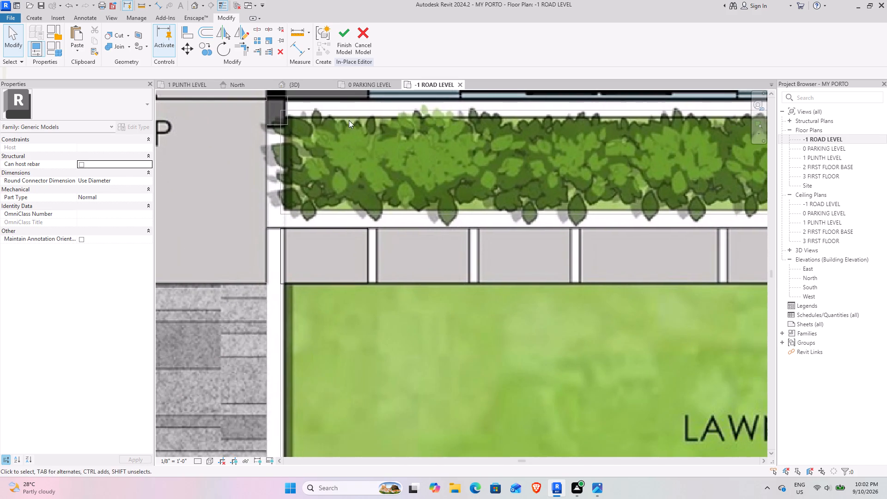
{"action": "left_click", "coordinate": [281, 234]}
{"action": "scroll", "coordinate": [363, 196], "scroll_direction": "up", "scroll_amount": 4}
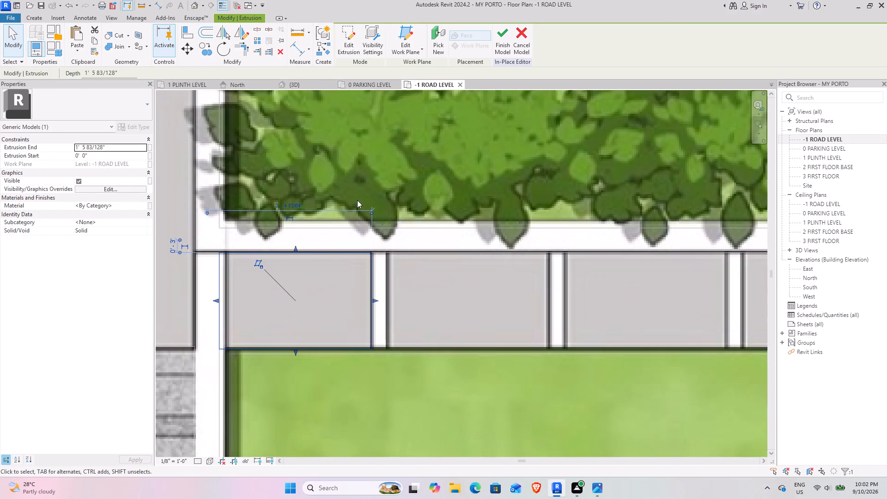
{"action": "left_click", "coordinate": [206, 52]}
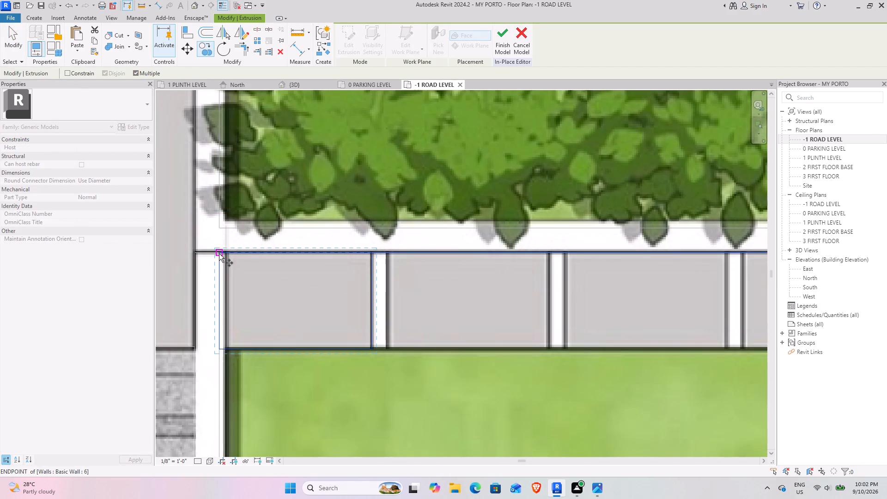
{"action": "left_click", "coordinate": [219, 255]}
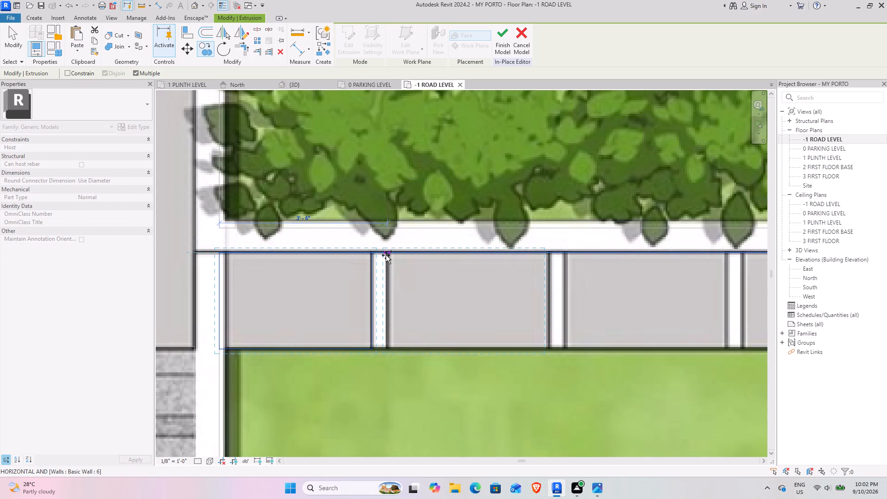
{"action": "left_click", "coordinate": [386, 254]}
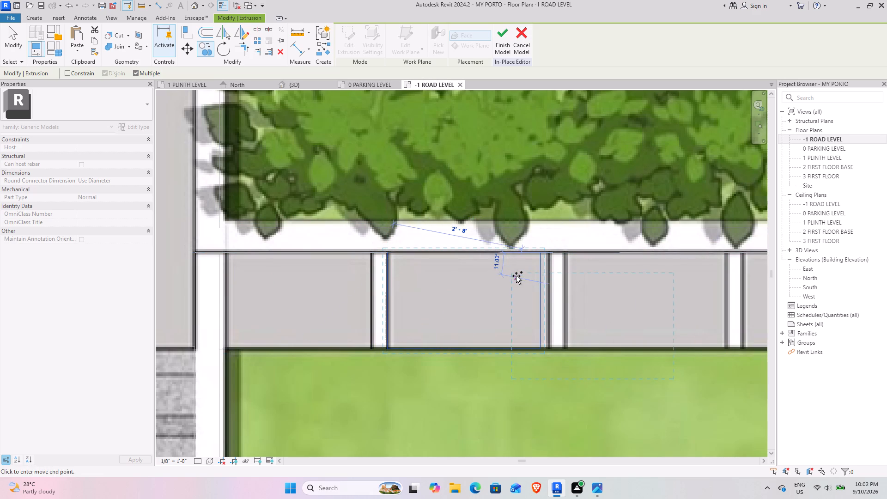
{"action": "key", "text": "Escape"}
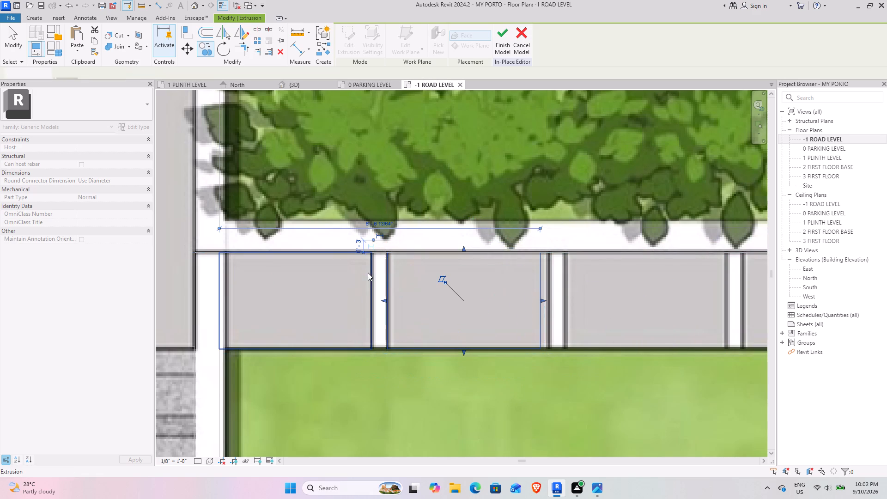
{"action": "key", "text": "Escape"}
Copy the second slab block along the planter wall onto the third paving slab.
{"action": "left_click", "coordinate": [390, 257]}
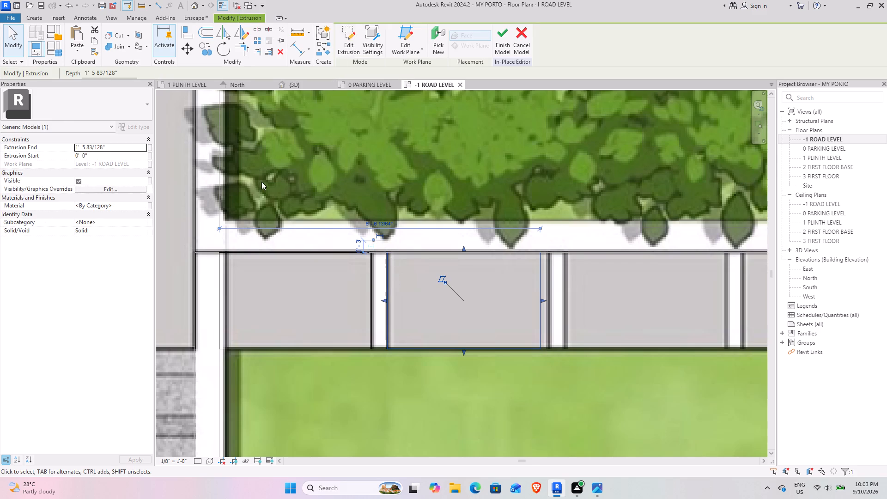
{"action": "left_click", "coordinate": [205, 46]}
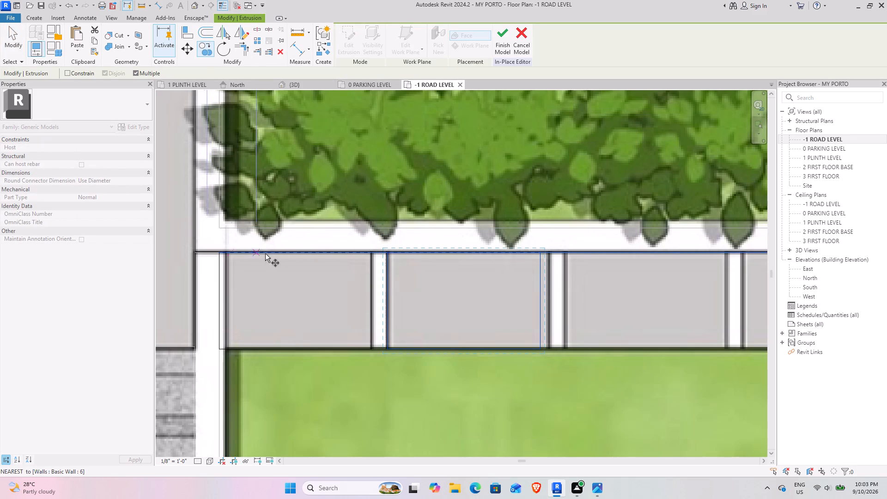
{"action": "left_click", "coordinate": [371, 253]}
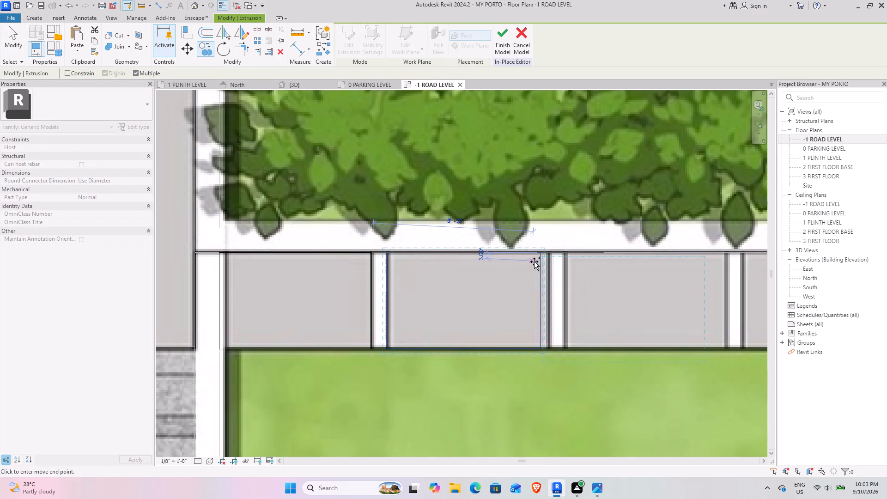
{"action": "left_click", "coordinate": [541, 253]}
{"action": "middle_click_drag", "start_coordinate": [620, 273], "coordinate": [435, 288]}
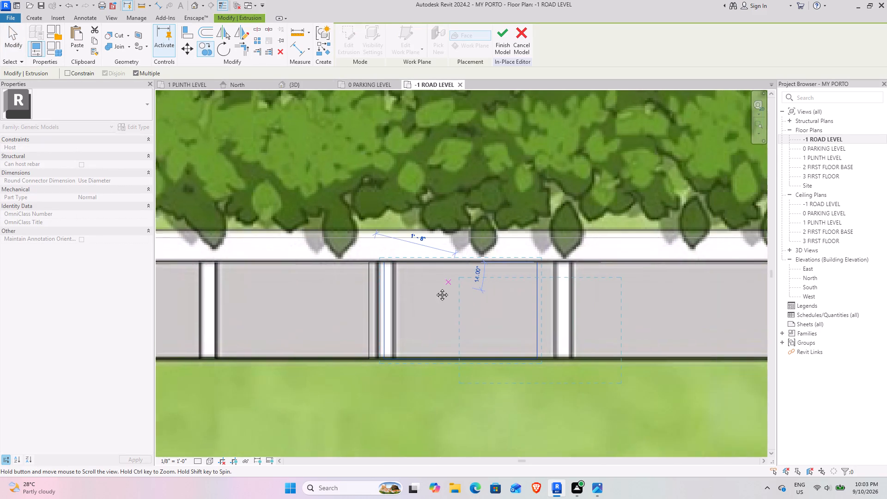
{"action": "middle_click_drag", "start_coordinate": [435, 288], "coordinate": [369, 309]}
{"action": "middle_click_drag", "start_coordinate": [363, 294], "coordinate": [487, 267]}
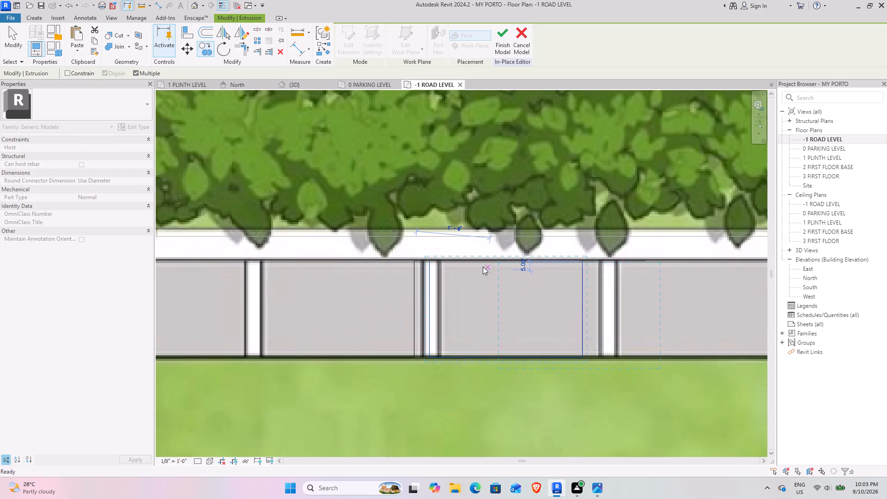
{"action": "key", "text": "Escape"}
{"action": "key", "text": "Escape"}
{"action": "key", "text": "Escape"}
Nudge the second and third slab blocks along the row so each lines up with its paving slab in the plan image.
{"action": "left_click", "coordinate": [410, 277]}
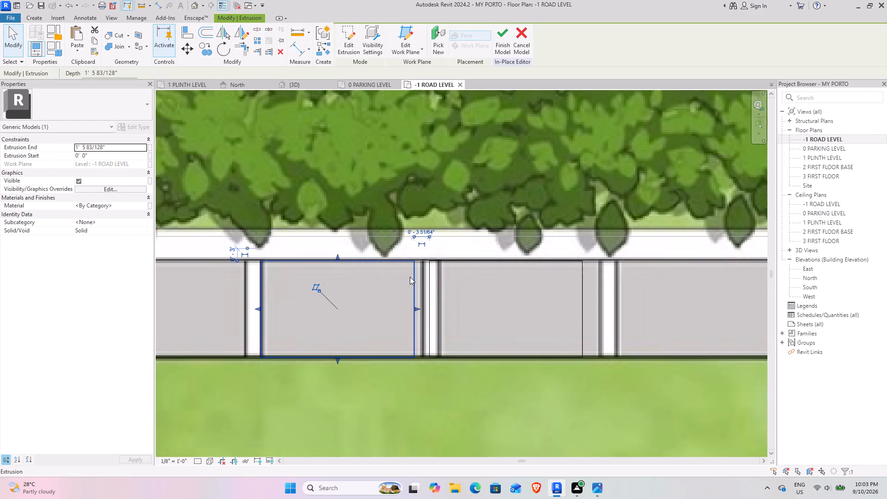
{"action": "key", "text": "Right"}
{"action": "key", "text": "Right"}
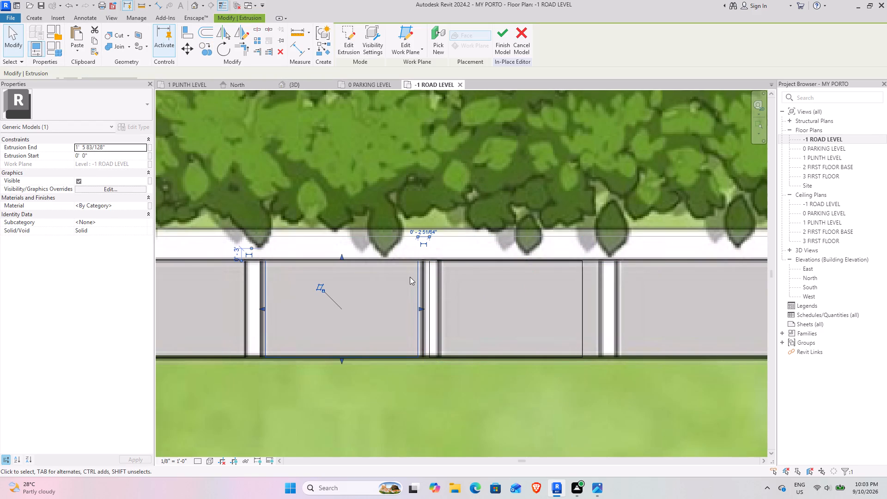
{"action": "left_click", "coordinate": [431, 277]}
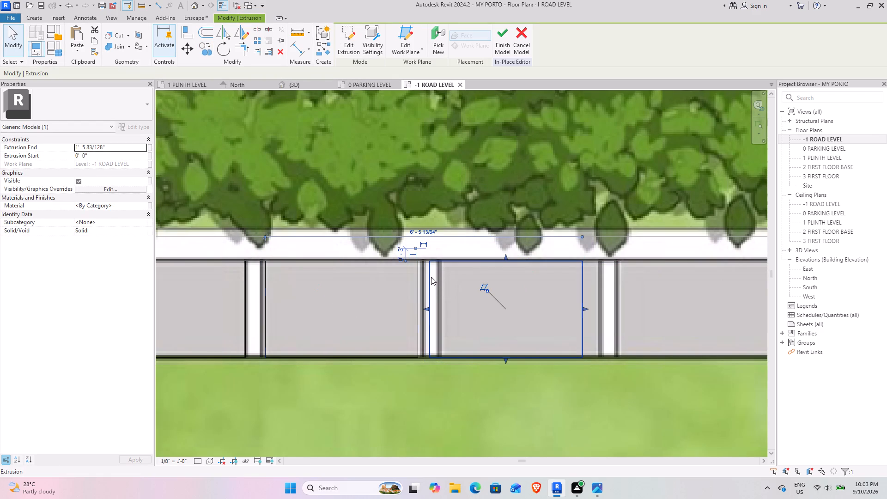
{"action": "key", "text": "Right"}
{"action": "key", "text": "Right"}
{"action": "key", "text": "Right"}
{"action": "key", "text": "Right"}
{"action": "key", "text": "Right"}
{"action": "key", "text": "Right"}
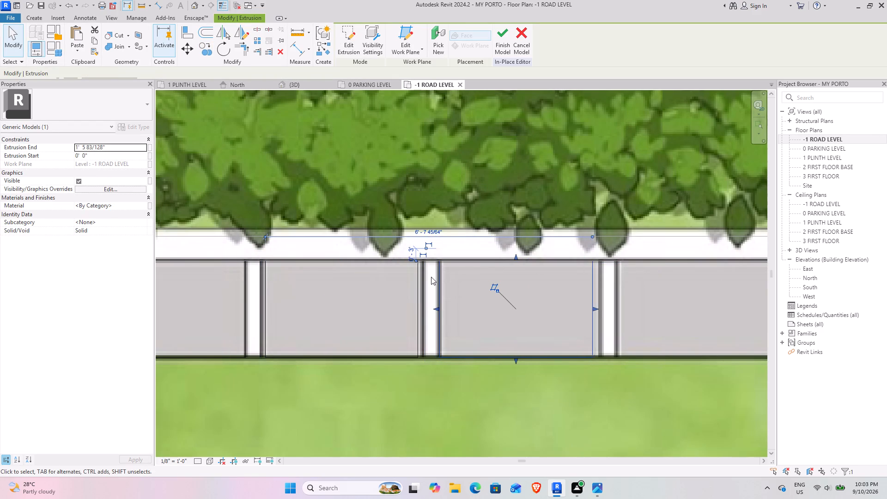
{"action": "key", "text": "Right"}
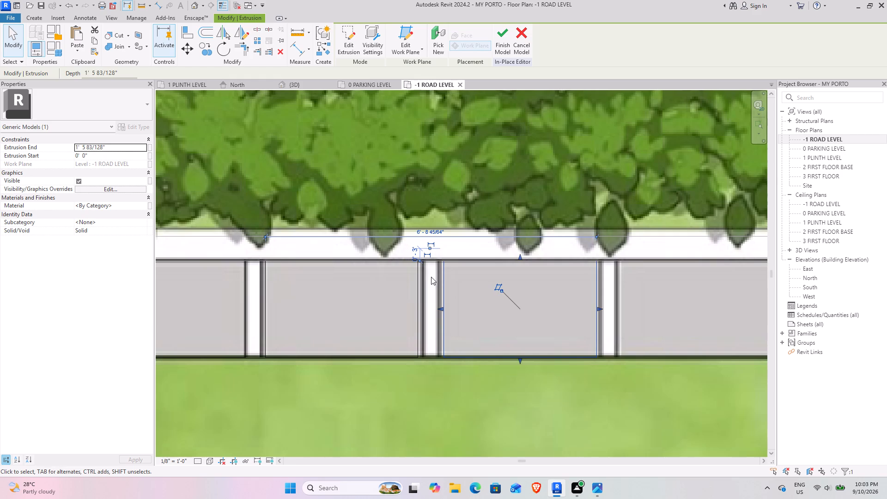
Copy the third slab block along the planter wall to the start of the fourth, wider paving slab.
{"action": "left_click", "coordinate": [204, 52]}
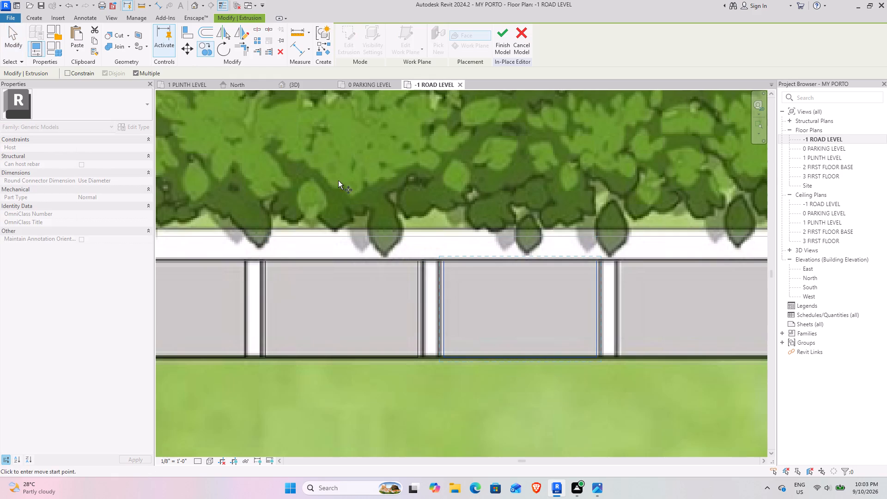
{"action": "left_click", "coordinate": [414, 261]}
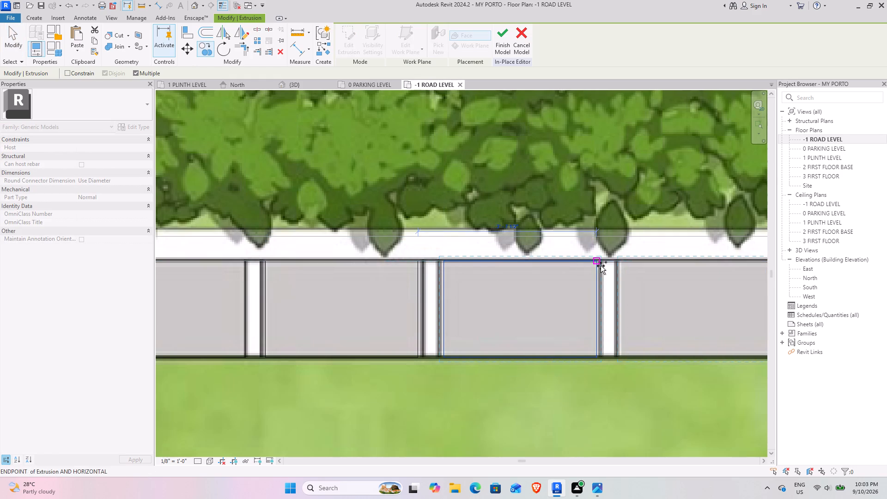
{"action": "left_click", "coordinate": [597, 263]}
{"action": "middle_click_drag", "start_coordinate": [640, 268], "coordinate": [234, 272]}
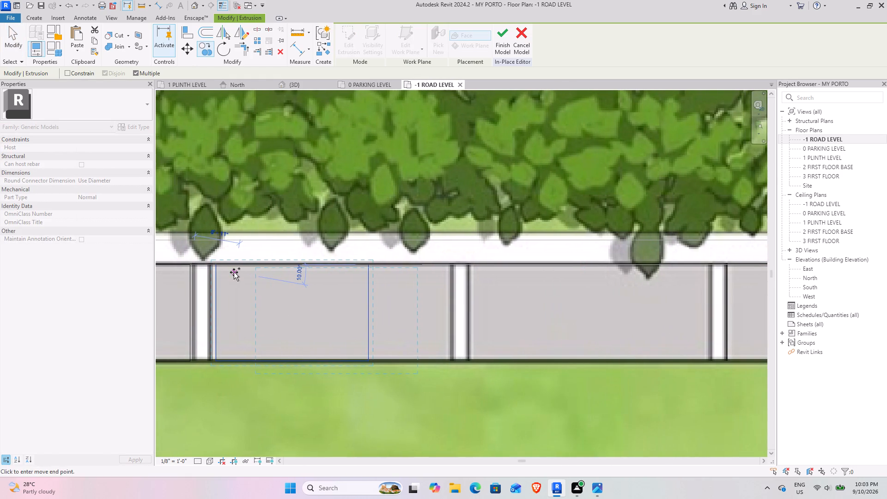
{"action": "scroll", "coordinate": [377, 300], "scroll_direction": "down", "scroll_amount": 5}
{"action": "middle_click_drag", "start_coordinate": [312, 262], "coordinate": [443, 191]}
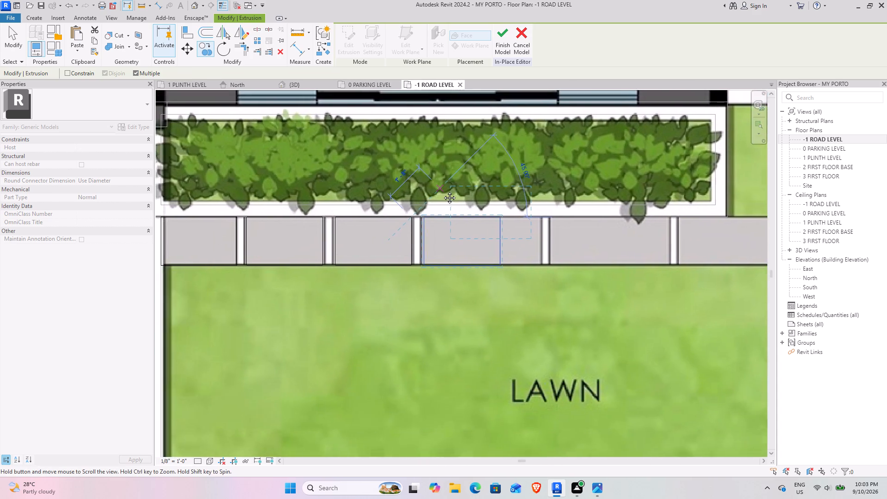
{"action": "middle_click_drag", "start_coordinate": [443, 191], "coordinate": [416, 237]}
{"action": "key", "text": "Escape"}
{"action": "key", "text": "Escape"}
Edit the fourth block's sketch, stretching both end edges to match the wider paving slab, and finish the extrusion.
{"action": "left_click", "coordinate": [472, 280]}
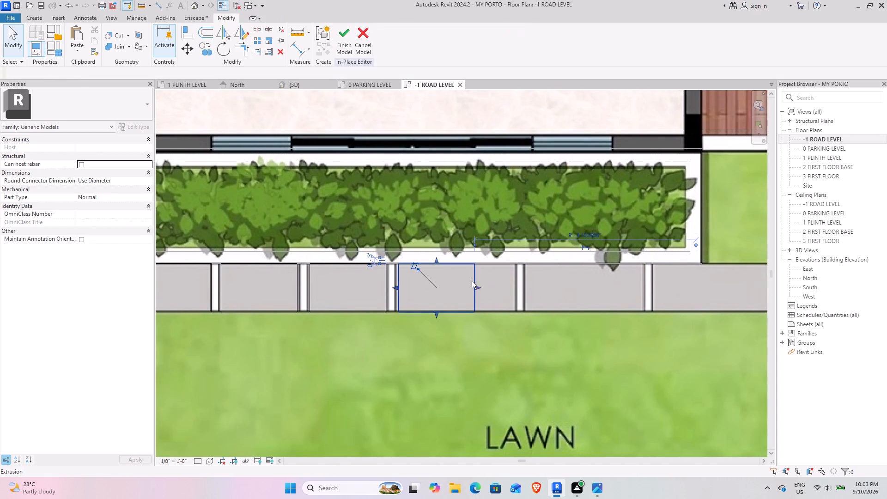
{"action": "left_click", "coordinate": [354, 39]}
{"action": "scroll", "coordinate": [500, 298], "scroll_direction": "up", "scroll_amount": 4}
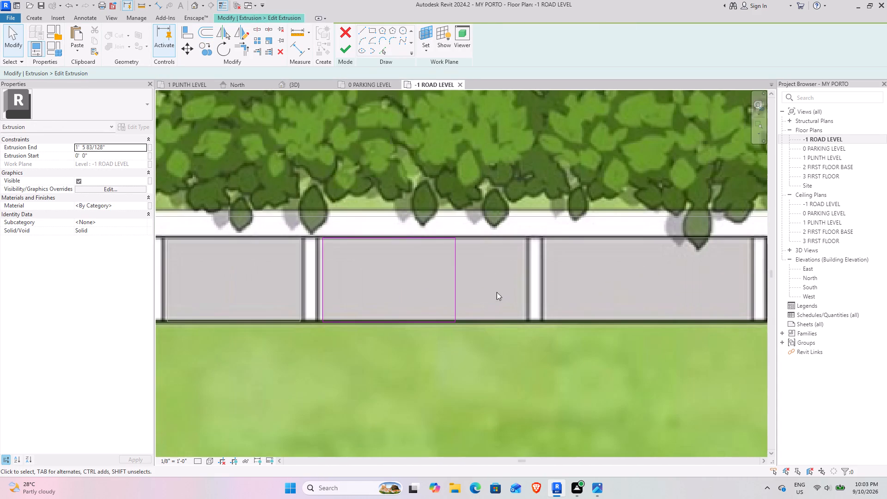
{"action": "left_click", "coordinate": [454, 269]}
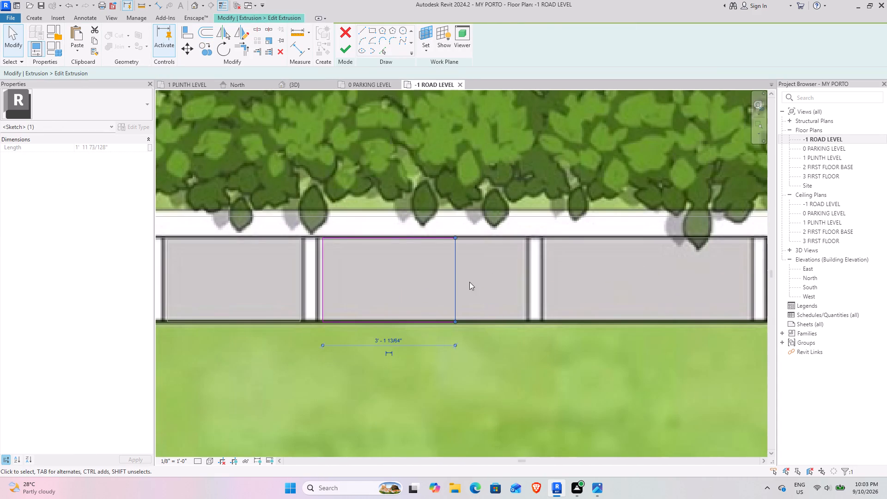
{"action": "left_click_drag", "start_coordinate": [454, 269], "coordinate": [529, 270]}
{"action": "left_click_drag", "start_coordinate": [325, 265], "coordinate": [316, 265]}
{"action": "left_click_drag", "start_coordinate": [323, 264], "coordinate": [317, 264]}
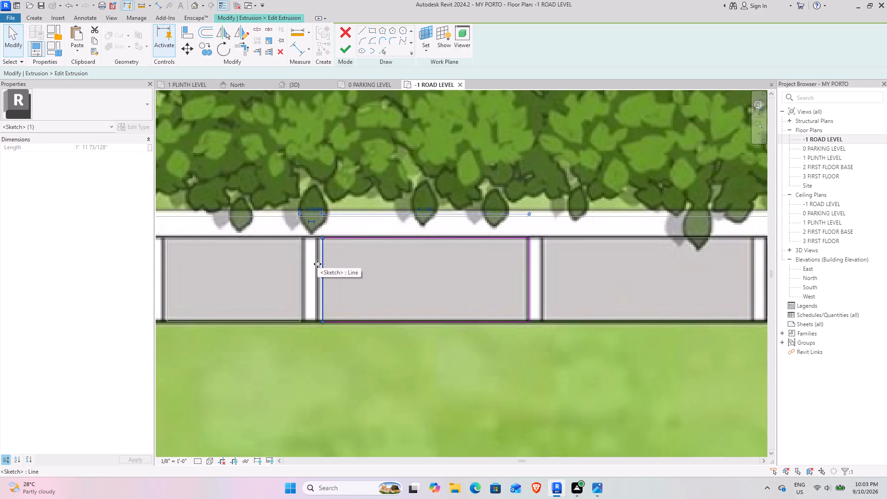
{"action": "left_click_drag", "start_coordinate": [317, 264], "coordinate": [317, 264]}
{"action": "left_click_drag", "start_coordinate": [322, 261], "coordinate": [310, 262]}
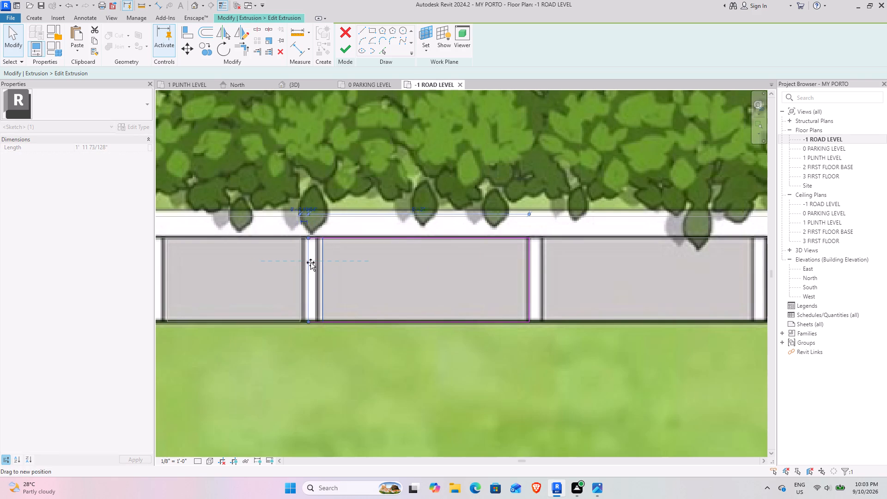
{"action": "left_click_drag", "start_coordinate": [310, 262], "coordinate": [316, 263]}
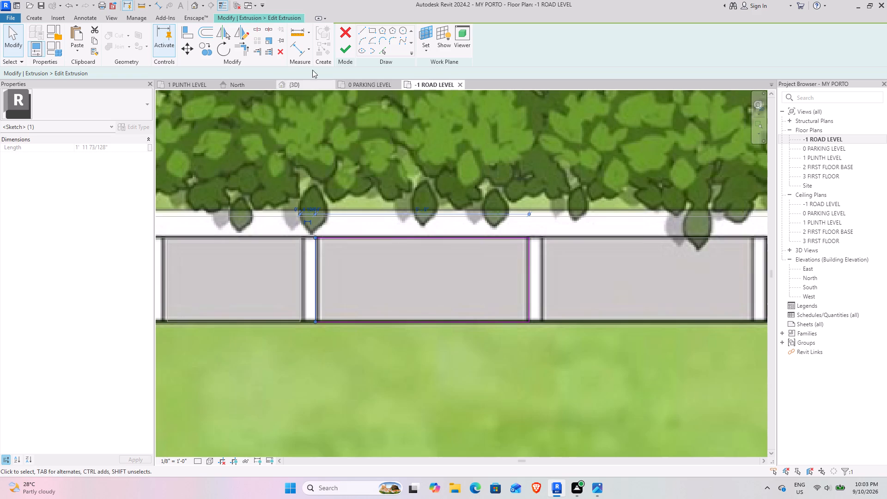
{"action": "left_click", "coordinate": [339, 53]}
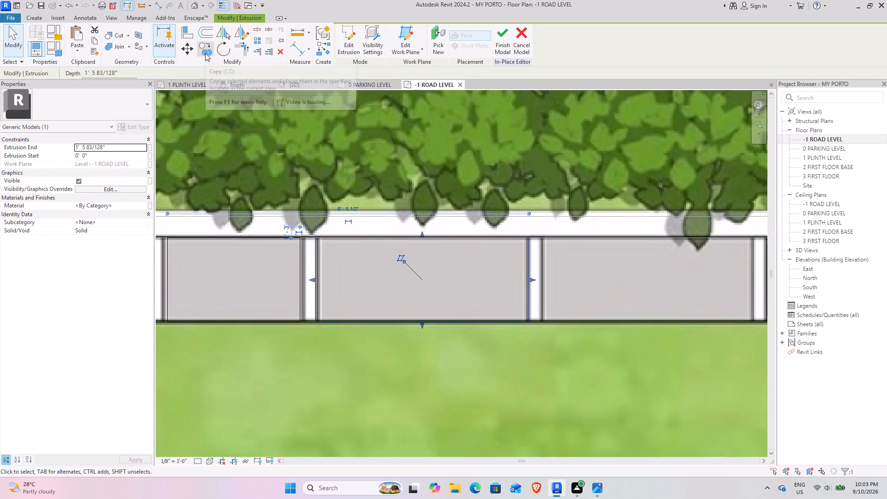
Copy the widened slab block along the planter wall onto the fifth and sixth paving slabs.
{"action": "left_click", "coordinate": [206, 53]}
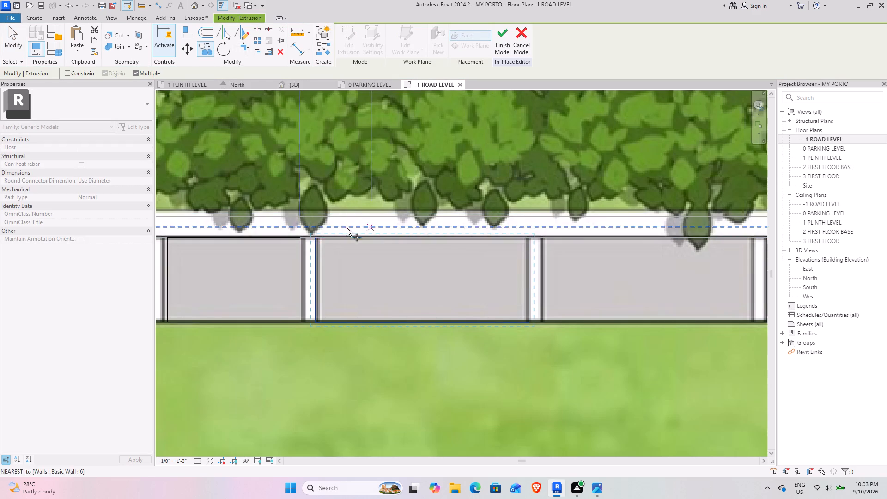
{"action": "left_click", "coordinate": [315, 237]}
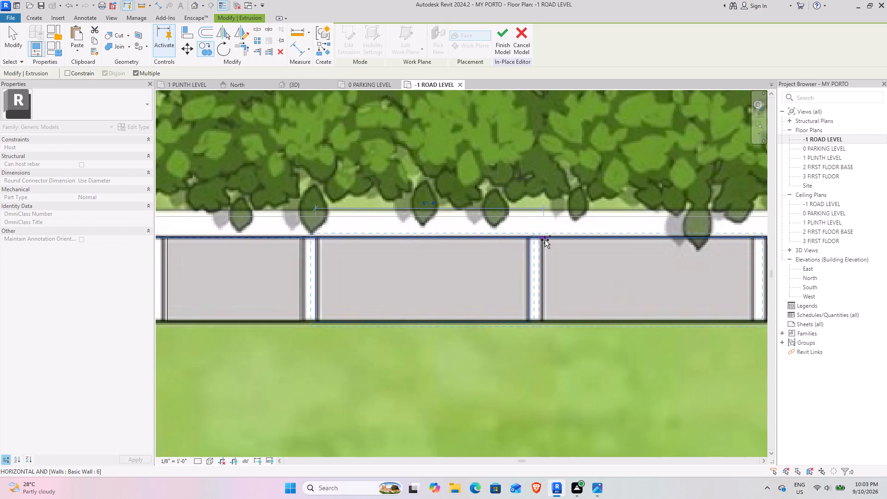
{"action": "left_click", "coordinate": [543, 240]}
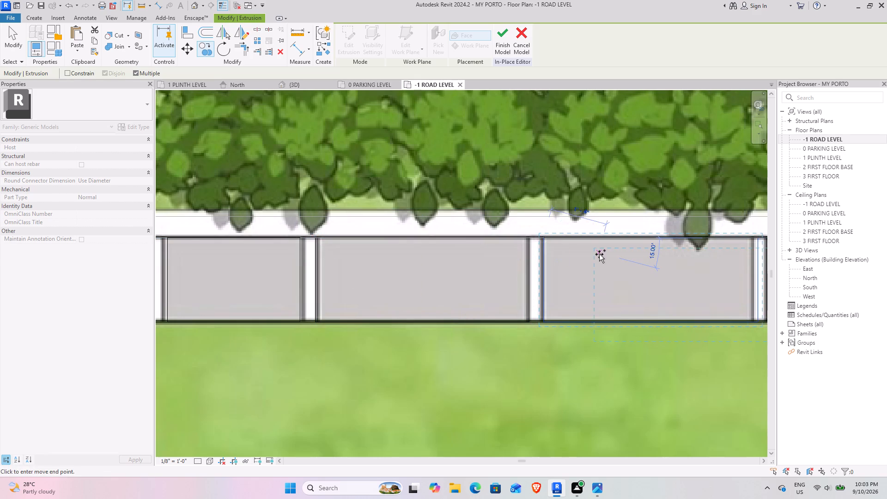
{"action": "middle_click_drag", "start_coordinate": [594, 252], "coordinate": [218, 272]}
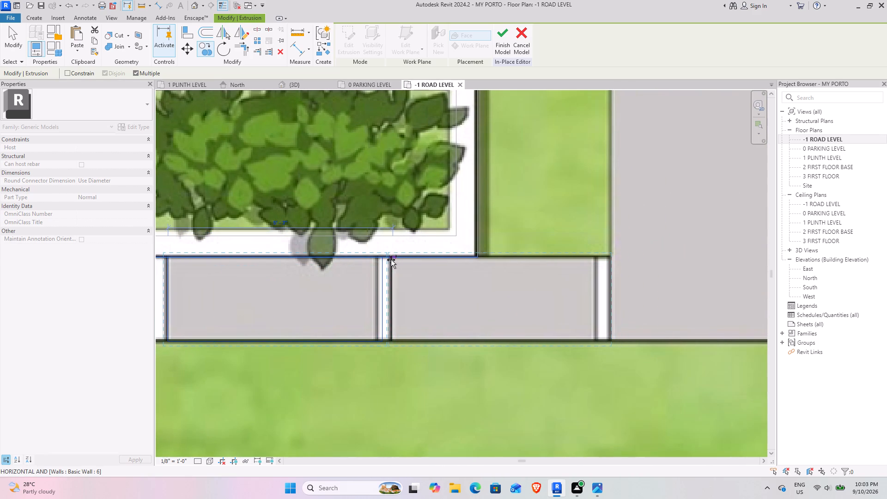
{"action": "left_click", "coordinate": [390, 260]}
{"action": "key", "text": "Escape"}
{"action": "key", "text": "Escape"}
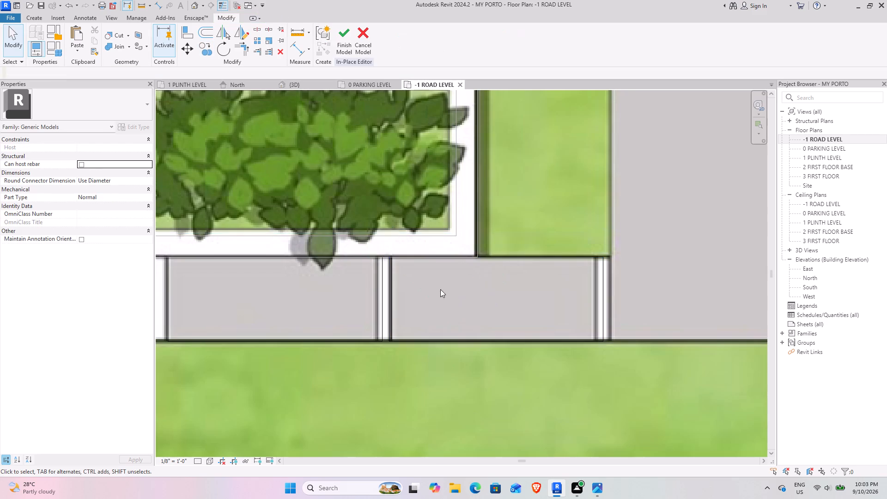
Copy the sixth slab block 5' 4" along the row onto the paving area leading to the wooden deck.
{"action": "scroll", "coordinate": [428, 259], "scroll_direction": "down", "scroll_amount": 9}
{"action": "middle_click_drag", "start_coordinate": [498, 231], "coordinate": [361, 266]}
{"action": "scroll", "coordinate": [358, 259], "scroll_direction": "up", "scroll_amount": 4}
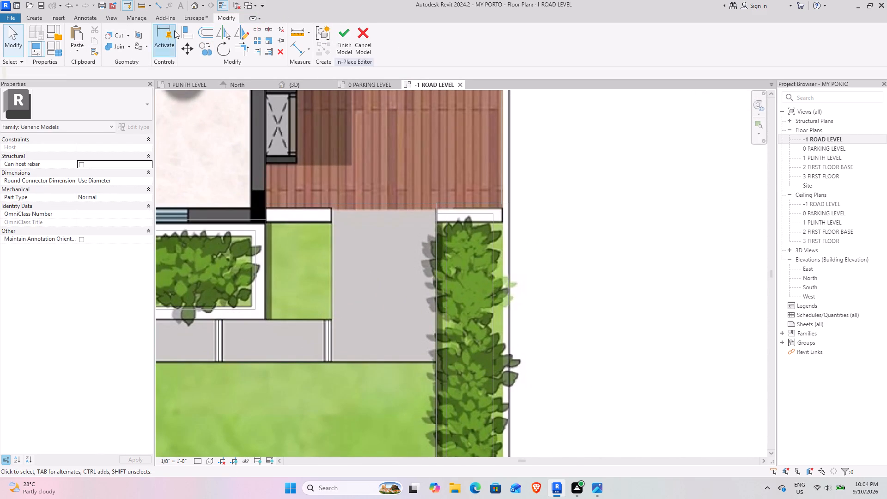
{"action": "left_click", "coordinate": [283, 322]}
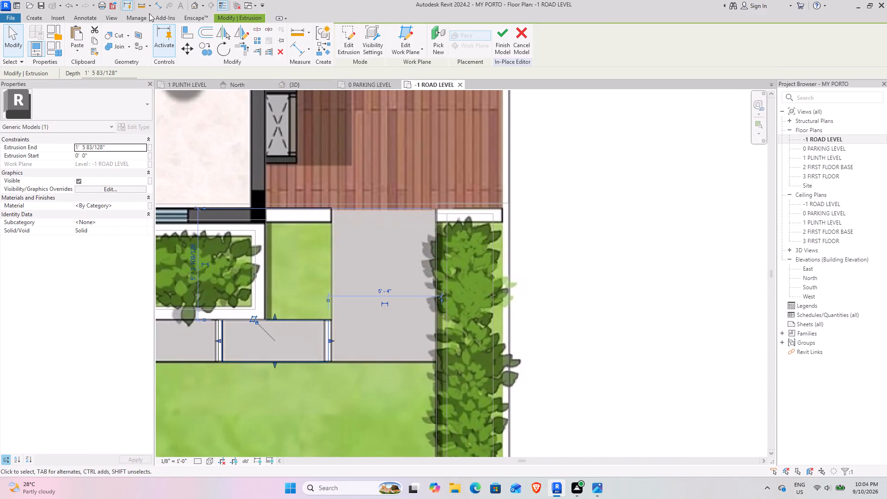
{"action": "left_click", "coordinate": [205, 51]}
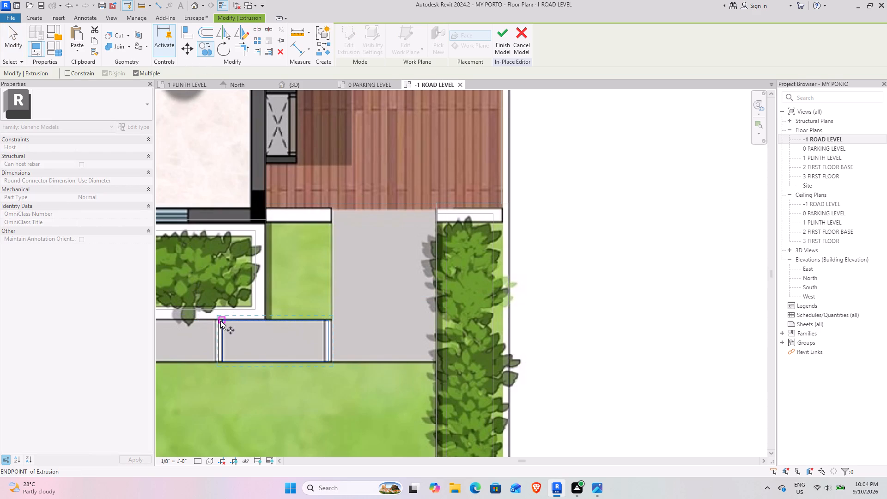
{"action": "left_click", "coordinate": [220, 321]}
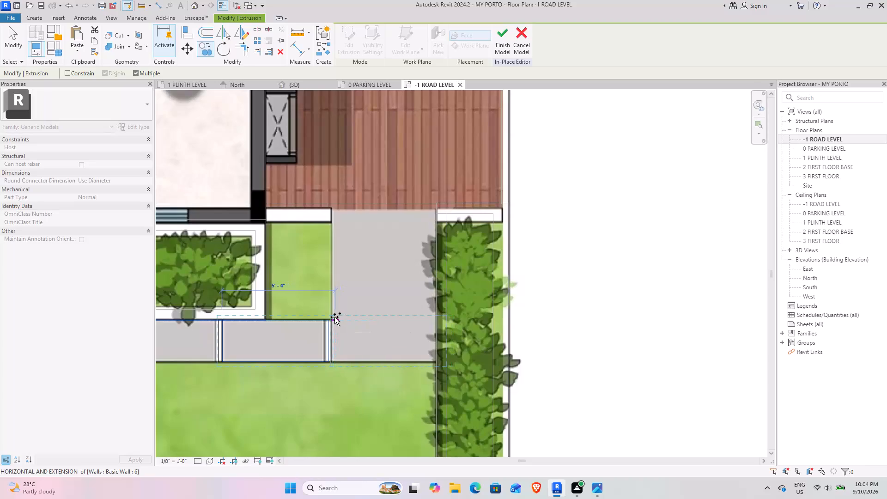
{"action": "left_click", "coordinate": [334, 317]}
{"action": "key", "text": "Escape"}
{"action": "key", "text": "Escape"}
Edit the new block's sketch and align its far end edge with the face of the side hedge planter wall.
{"action": "left_click", "coordinate": [370, 319]}
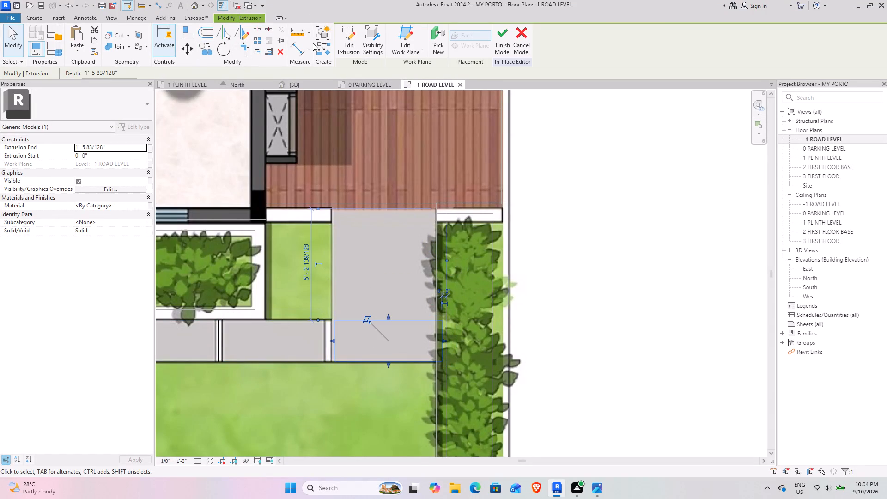
{"action": "left_click", "coordinate": [348, 40]}
{"action": "scroll", "coordinate": [417, 329], "scroll_direction": "up", "scroll_amount": 4}
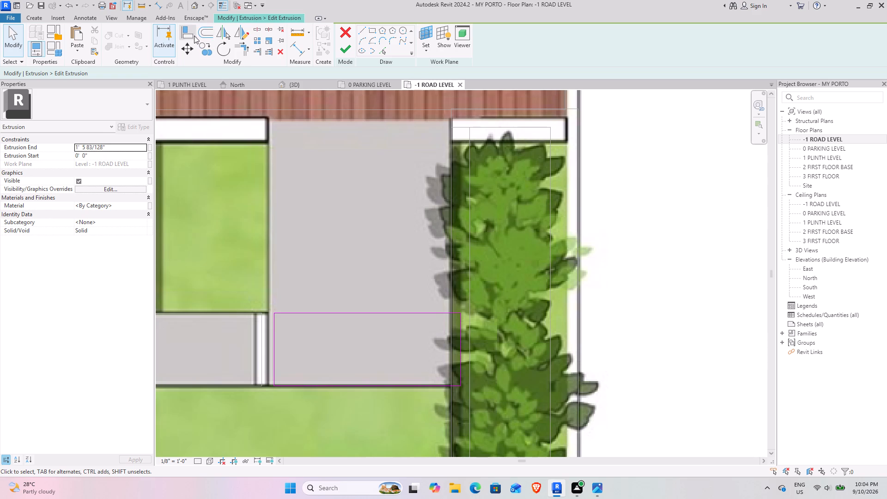
{"action": "left_click", "coordinate": [193, 34]}
{"action": "left_click", "coordinate": [453, 346]}
{"action": "left_click", "coordinate": [459, 347]}
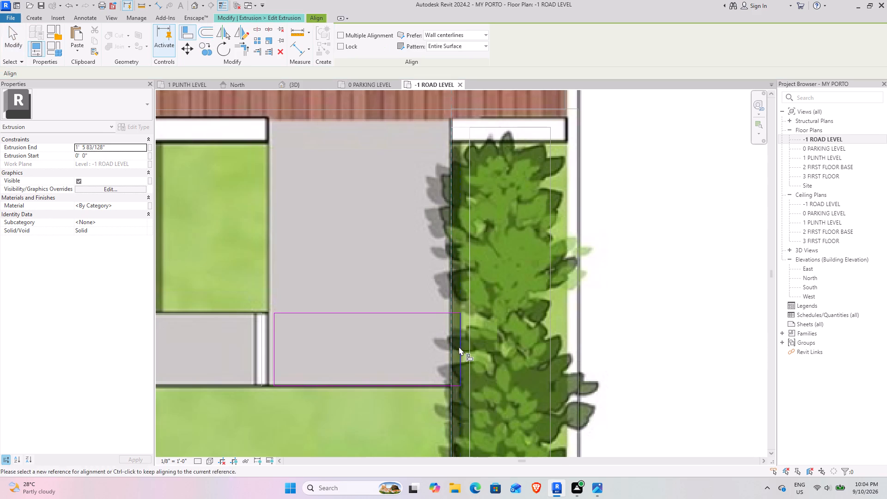
Align the new block's sketch edge nearest the wooden deck with the deck's boundary line.
{"action": "middle_click_drag", "start_coordinate": [321, 250], "coordinate": [318, 293]}
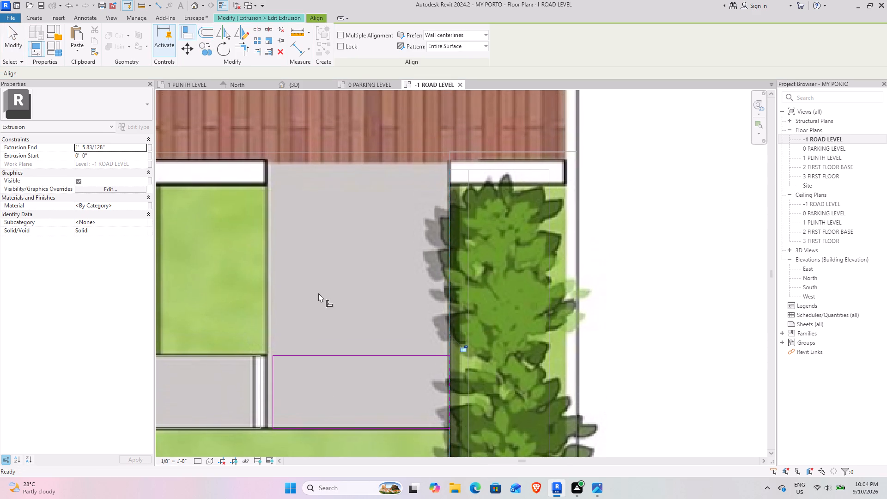
{"action": "middle_click_drag", "start_coordinate": [318, 293], "coordinate": [319, 292]}
{"action": "left_click", "coordinate": [322, 153]}
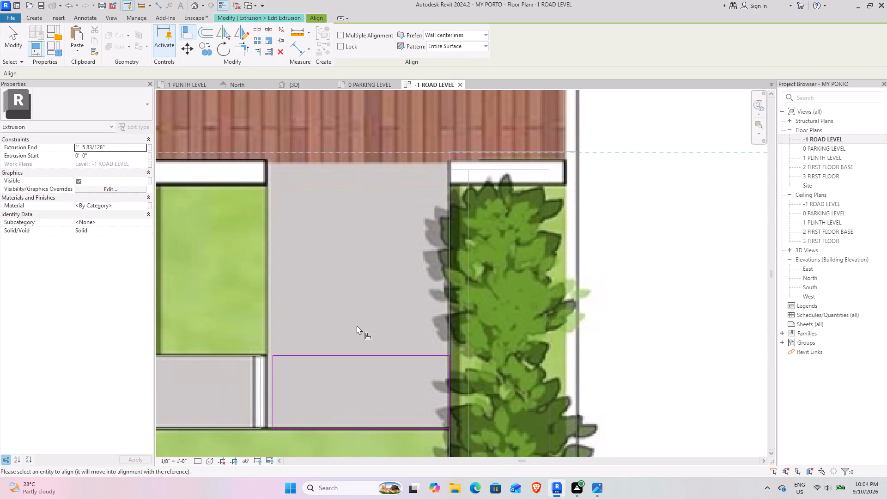
{"action": "left_click", "coordinate": [372, 358]}
Nudge the block's long sketch edge beside the grass strip outward to the paving's edge, and finish the extrusion sketch.
{"action": "middle_click_drag", "start_coordinate": [299, 222], "coordinate": [328, 275]}
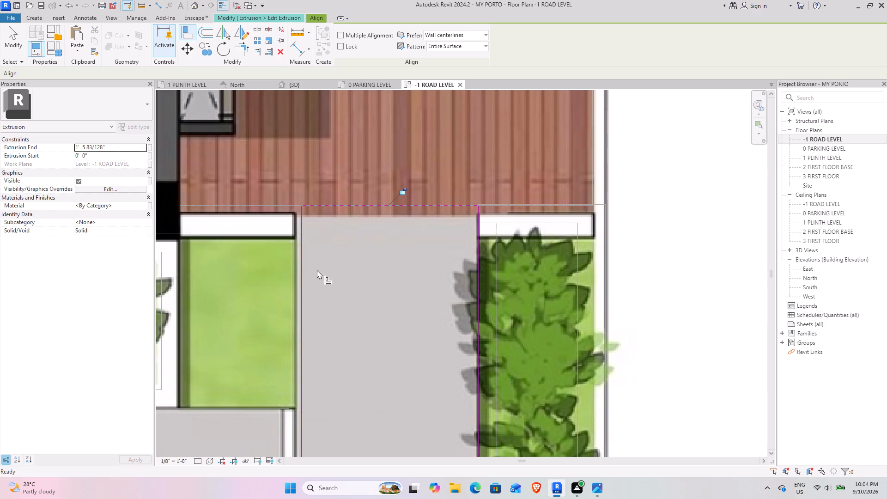
{"action": "scroll", "coordinate": [295, 394], "scroll_direction": "up", "scroll_amount": 1}
{"action": "middle_click_drag", "start_coordinate": [293, 390], "coordinate": [301, 292]}
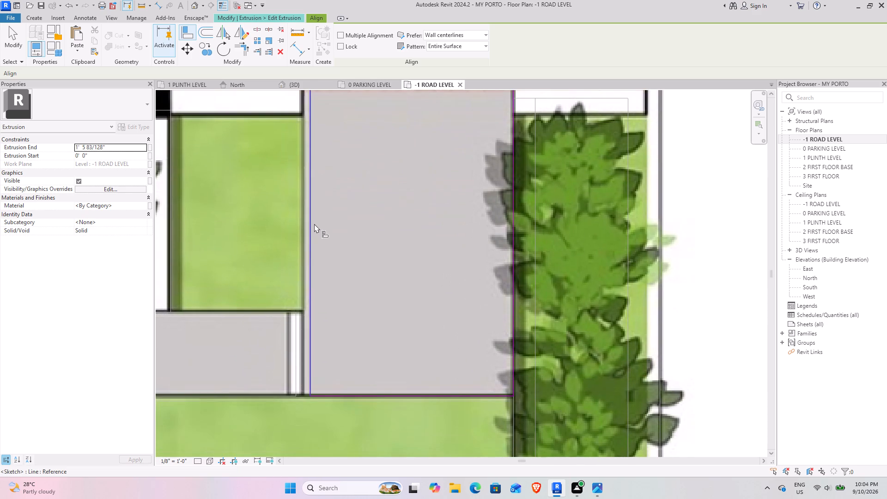
{"action": "key", "text": "Escape"}
{"action": "key", "text": "Escape"}
{"action": "left_click", "coordinate": [316, 249]}
{"action": "left_click", "coordinate": [314, 244]}
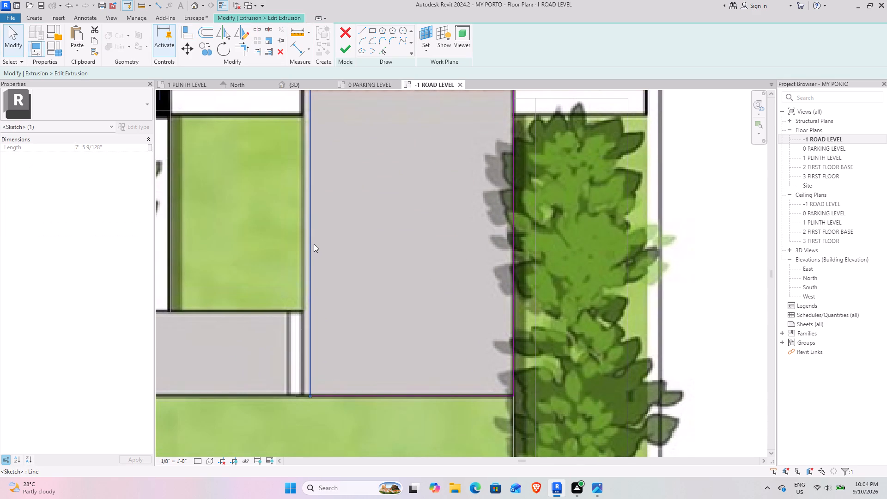
{"action": "key", "text": "Left"}
{"action": "key", "text": "Left"}
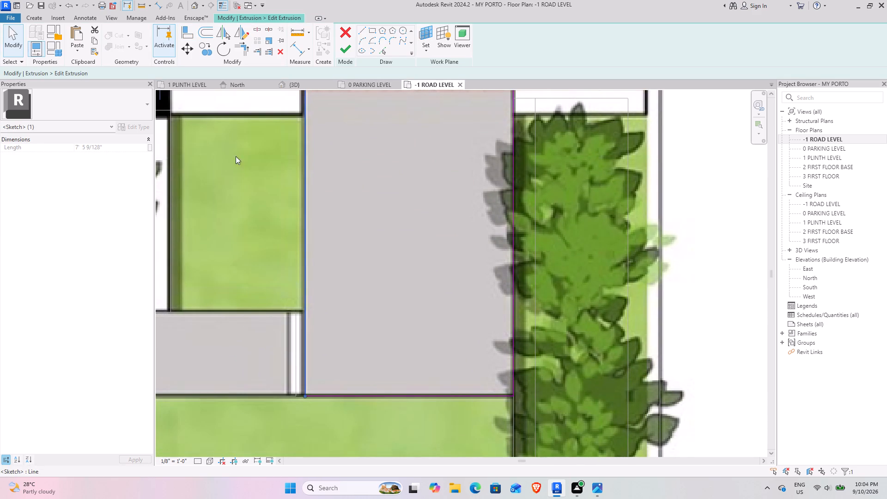
{"action": "left_click", "coordinate": [214, 138]}
{"action": "scroll", "coordinate": [289, 294], "scroll_direction": "down", "scroll_amount": 5}
{"action": "middle_click_drag", "start_coordinate": [273, 269], "coordinate": [367, 242]}
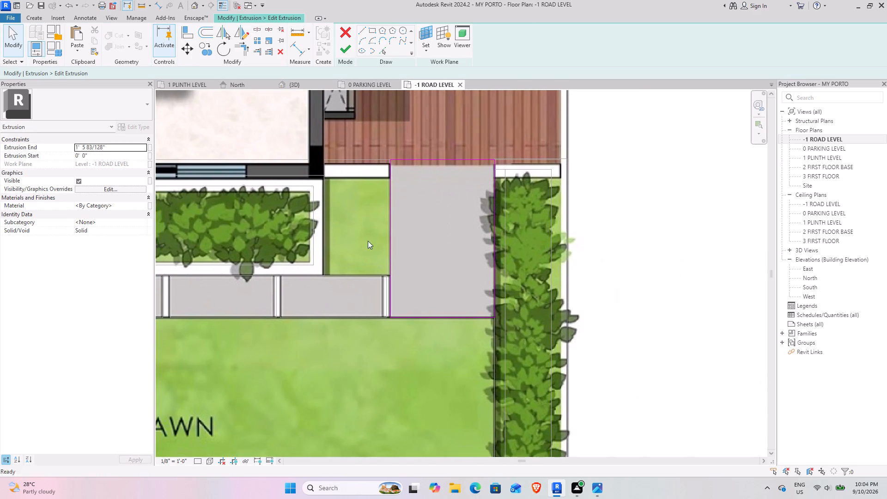
{"action": "left_click", "coordinate": [342, 43]}
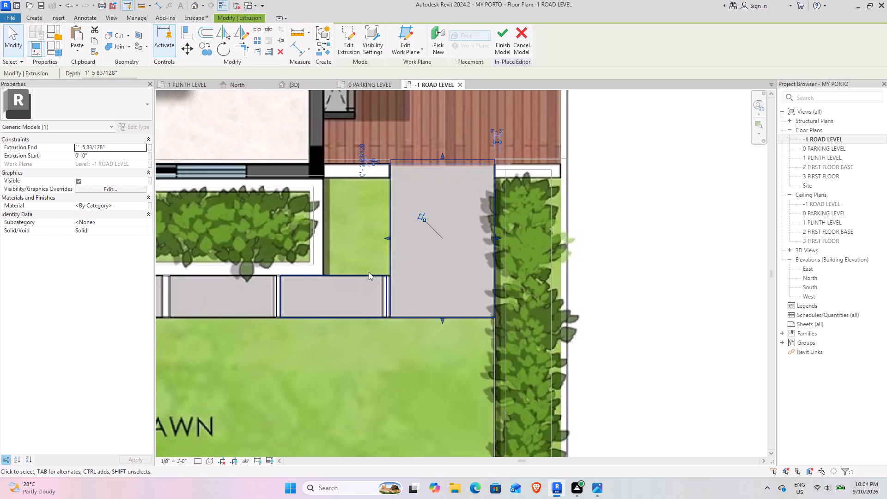
Pull in the deck-side ends of the sixth and fifth slab blocks to match the paving slabs in the plan image.
{"action": "left_click", "coordinate": [369, 272]}
{"action": "scroll", "coordinate": [316, 291], "scroll_direction": "up", "scroll_amount": 4}
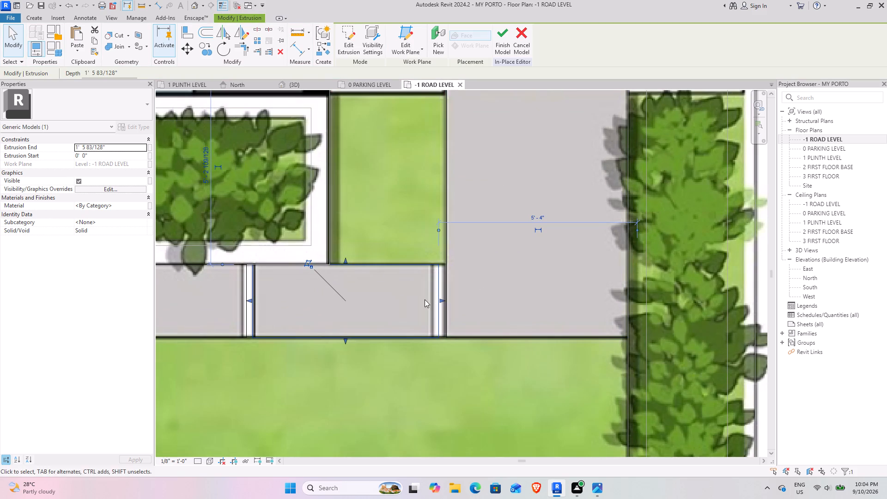
{"action": "left_click_drag", "start_coordinate": [441, 300], "coordinate": [434, 300]}
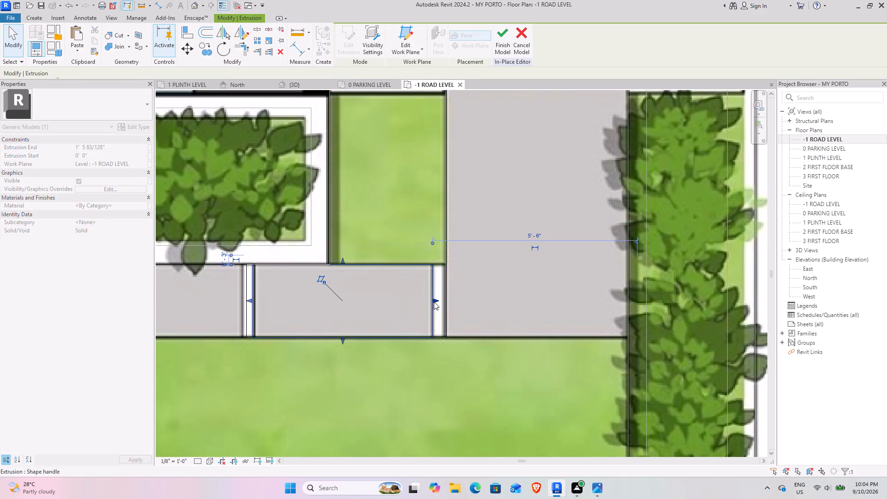
{"action": "middle_click_drag", "start_coordinate": [328, 392], "coordinate": [515, 363]}
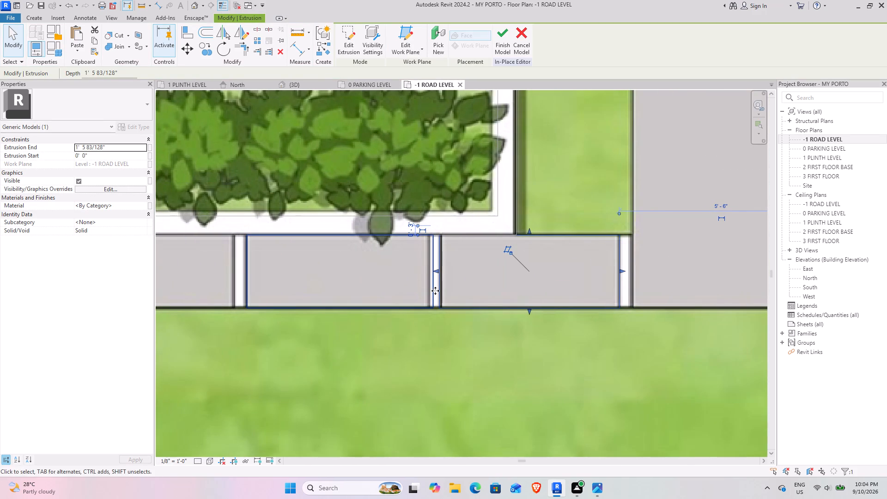
{"action": "left_click", "coordinate": [433, 291]}
{"action": "left_click_drag", "start_coordinate": [435, 270], "coordinate": [431, 271]}
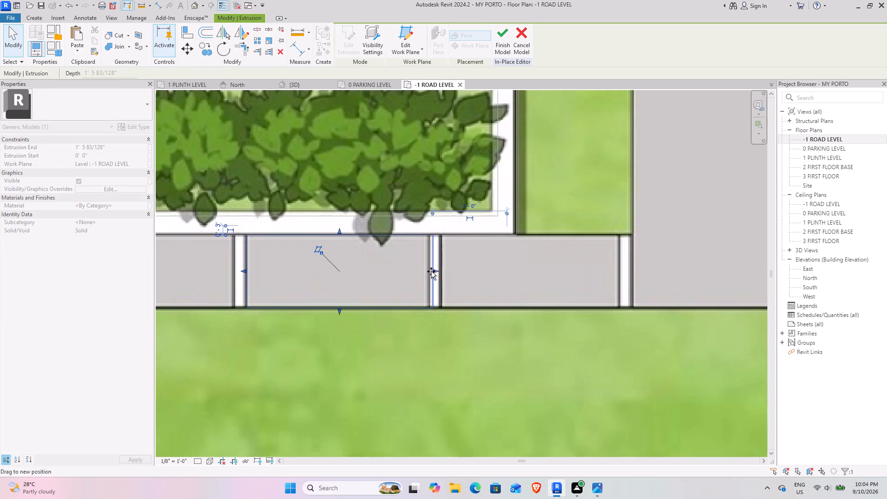
{"action": "left_click_drag", "start_coordinate": [431, 271], "coordinate": [429, 271]}
Stretch both ends of the third and second slab blocks outward to match the paving slabs' edges in the plan image.
{"action": "middle_click_drag", "start_coordinate": [350, 373], "coordinate": [607, 360]}
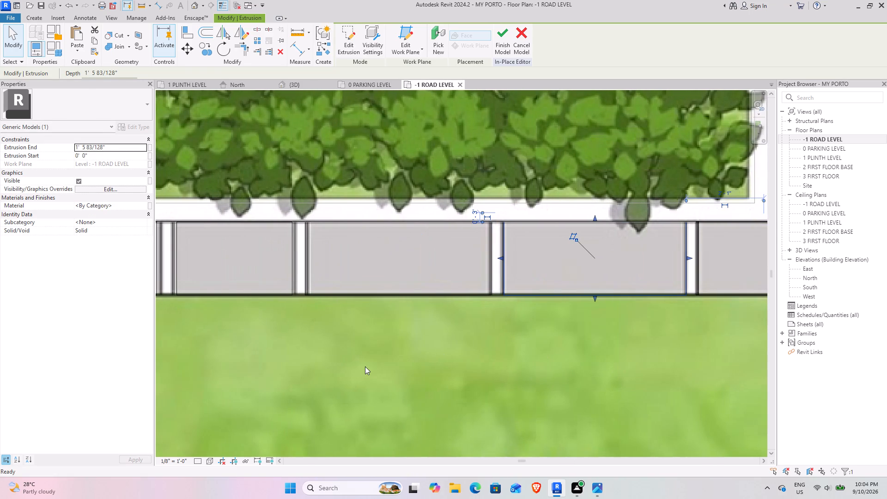
{"action": "left_click", "coordinate": [292, 270]}
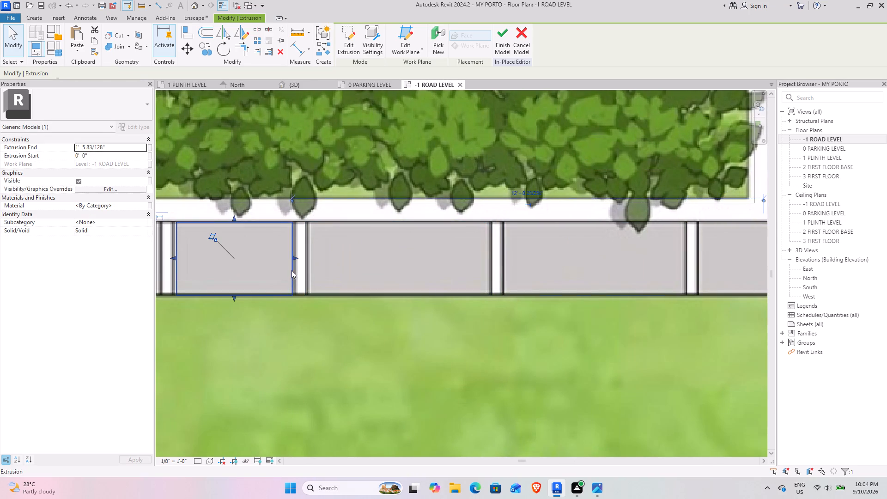
{"action": "middle_click_drag", "start_coordinate": [261, 303], "coordinate": [368, 326]}
{"action": "scroll", "coordinate": [306, 281], "scroll_direction": "up", "scroll_amount": 4}
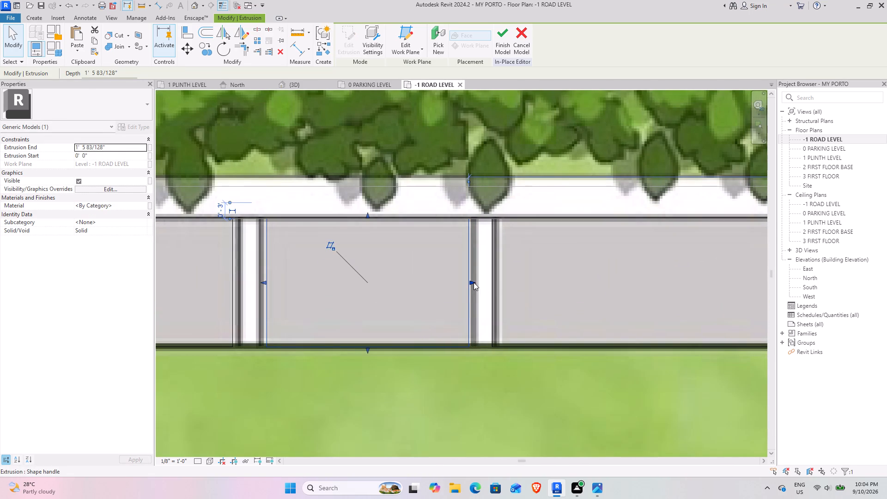
{"action": "left_click", "coordinate": [474, 282]}
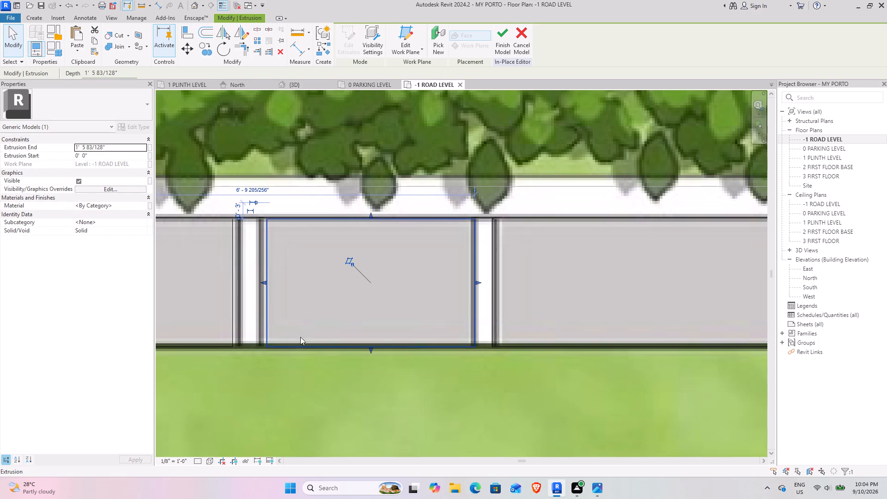
{"action": "left_click", "coordinate": [265, 281]}
{"action": "middle_click_drag", "start_coordinate": [266, 385], "coordinate": [363, 375]}
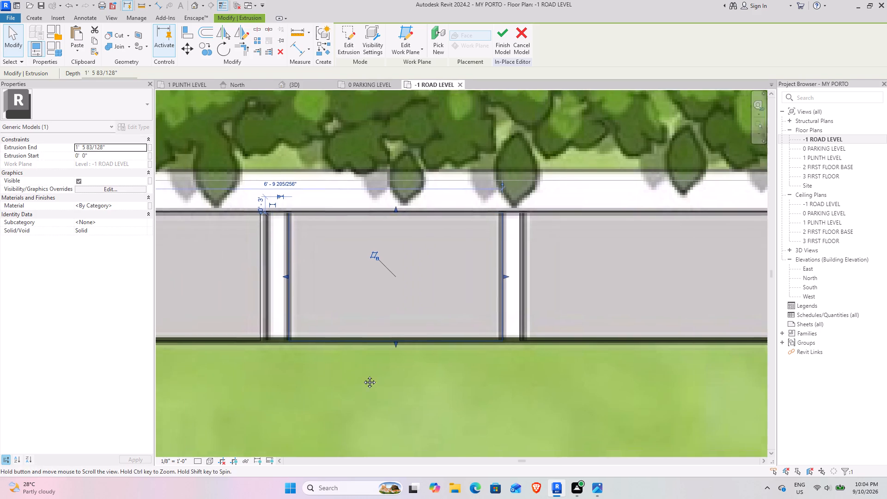
{"action": "middle_click_drag", "start_coordinate": [363, 375], "coordinate": [453, 376]}
{"action": "left_click", "coordinate": [415, 287]}
{"action": "left_click", "coordinate": [424, 272]}
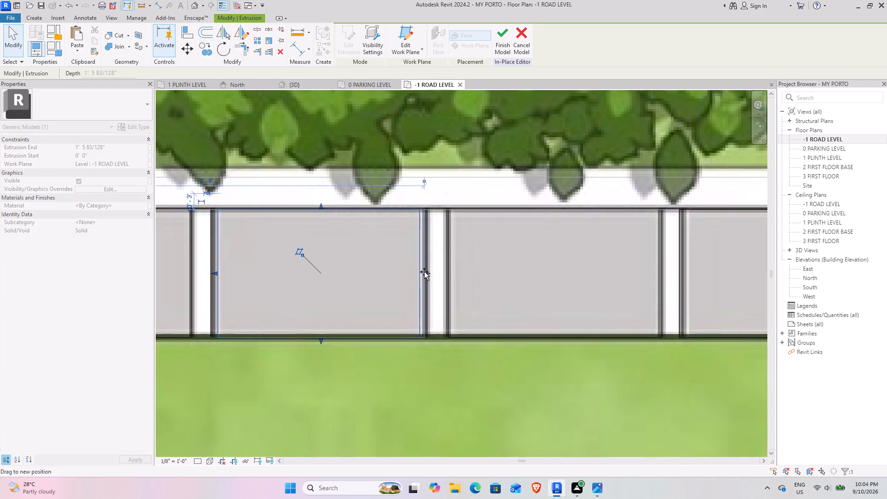
{"action": "middle_click_drag", "start_coordinate": [305, 323], "coordinate": [479, 317]}
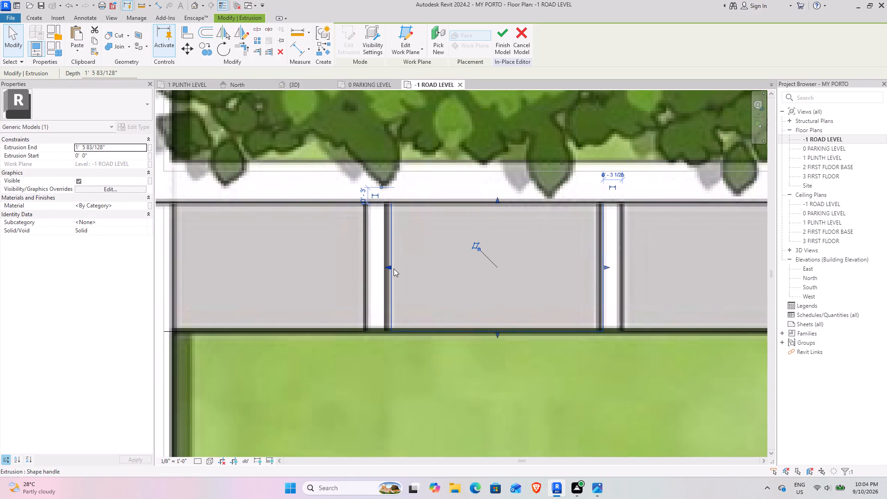
{"action": "left_click", "coordinate": [390, 267]}
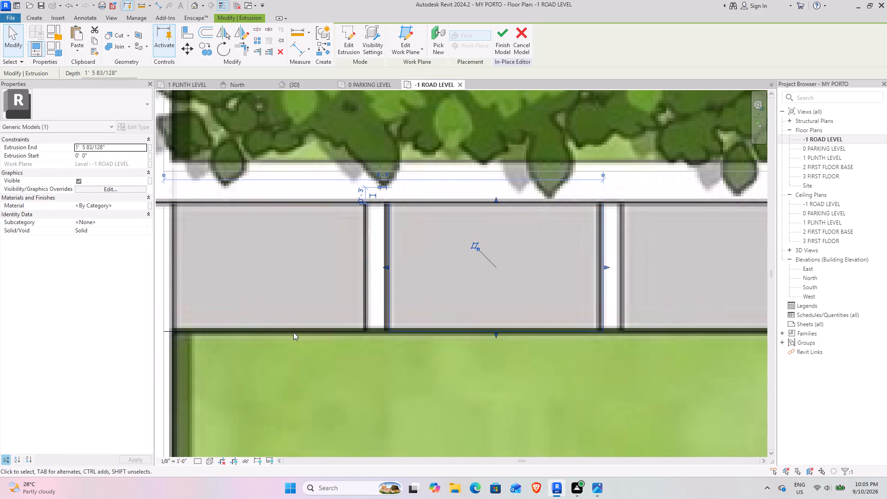
Examine the row of slab blocks, planter walls, entrance steps and deck from several angles in the 3D view.
{"action": "scroll", "coordinate": [400, 361], "scroll_direction": "down", "scroll_amount": 5}
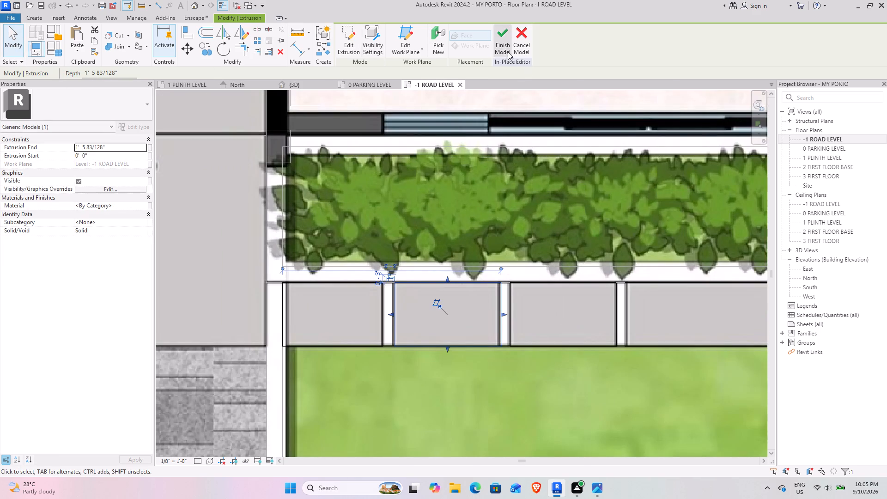
{"action": "left_click", "coordinate": [285, 85]}
{"action": "left_click", "coordinate": [371, 356]}
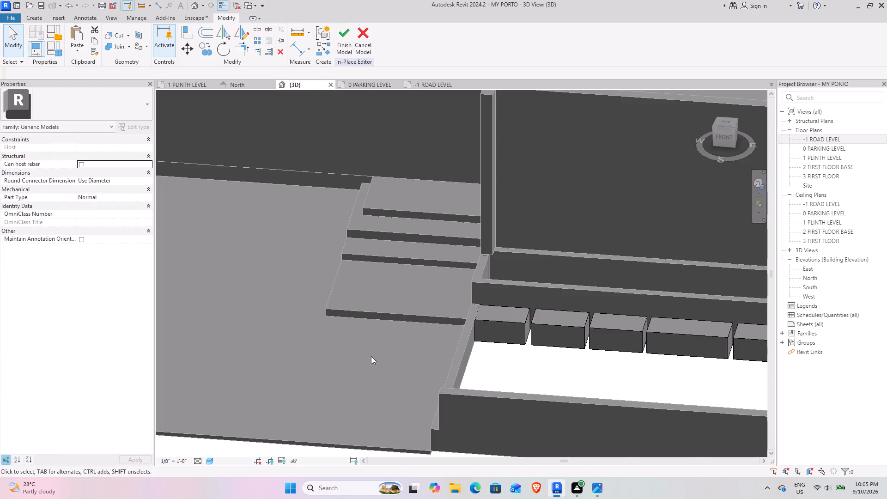
{"action": "scroll", "coordinate": [371, 356], "scroll_direction": "down", "scroll_amount": 5}
{"action": "middle_click_drag", "start_coordinate": [369, 359], "coordinate": [441, 371]}
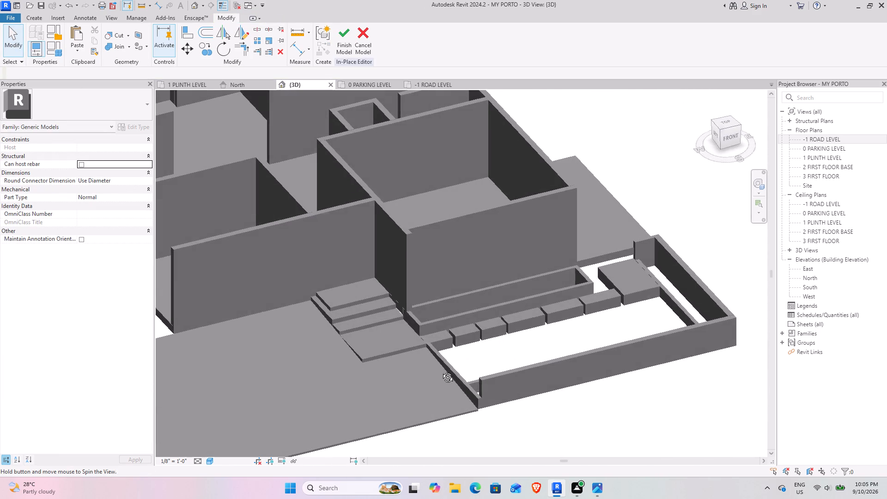
{"action": "middle_click_drag", "start_coordinate": [441, 371], "coordinate": [440, 371]}
{"action": "scroll", "coordinate": [494, 339], "scroll_direction": "up", "scroll_amount": 4}
{"action": "middle_click_drag", "start_coordinate": [539, 381], "coordinate": [518, 423], "text": "shift"}
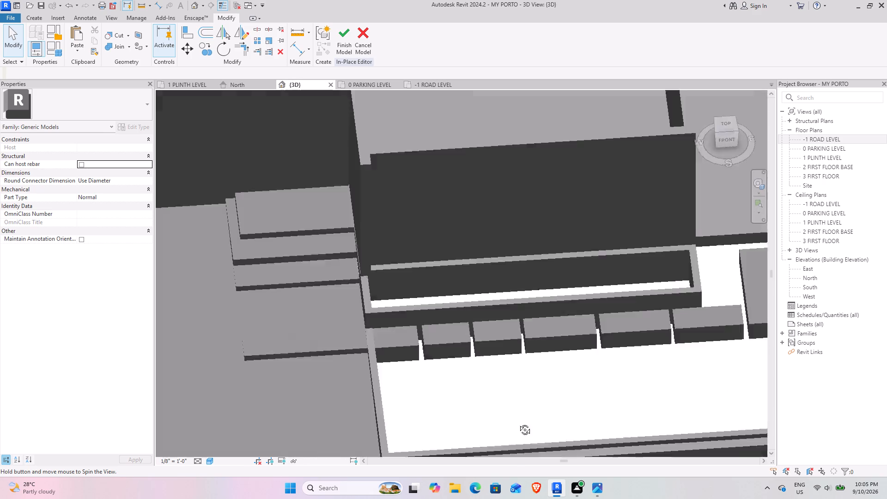
{"action": "middle_click_drag", "start_coordinate": [518, 423], "coordinate": [572, 386], "text": "shift"}
{"action": "scroll", "coordinate": [559, 359], "scroll_direction": "down", "scroll_amount": 4}
{"action": "middle_click_drag", "start_coordinate": [559, 352], "coordinate": [434, 402], "text": "shift"}
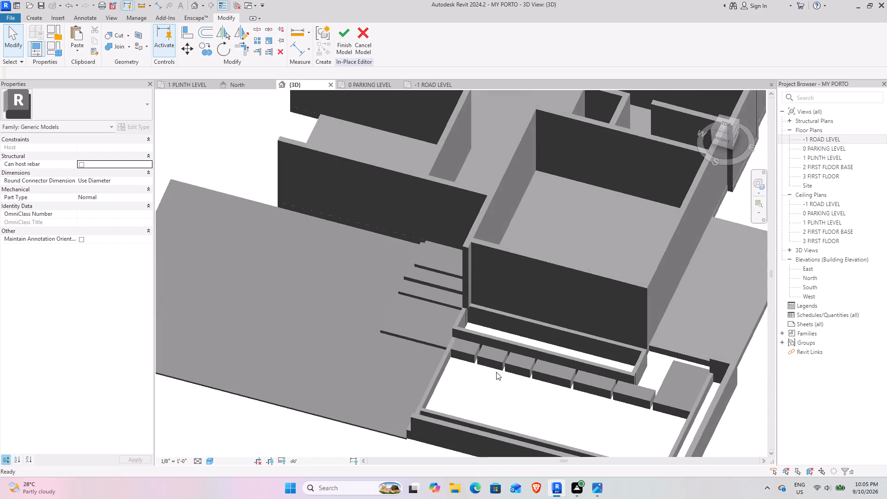
{"action": "scroll", "coordinate": [516, 365], "scroll_direction": "up", "scroll_amount": 8}
{"action": "middle_click_drag", "start_coordinate": [420, 425], "coordinate": [470, 350], "text": "shift"}
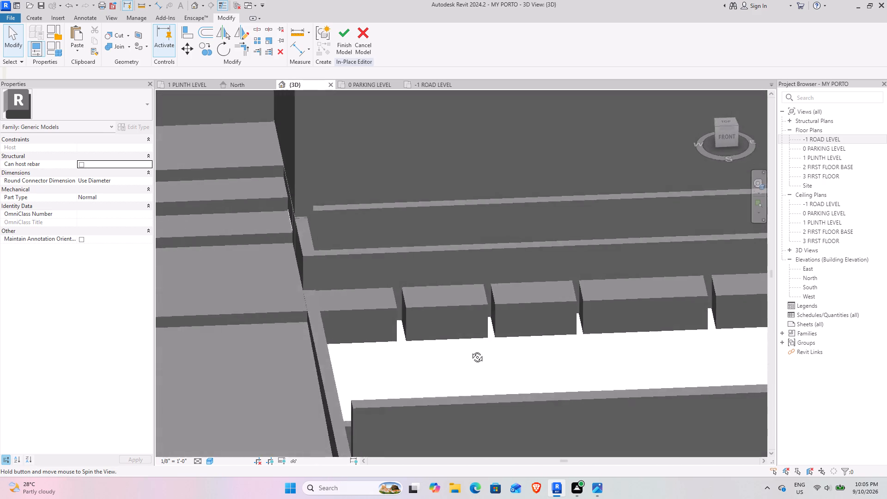
{"action": "middle_click_drag", "start_coordinate": [470, 350], "coordinate": [431, 355], "text": "shift"}
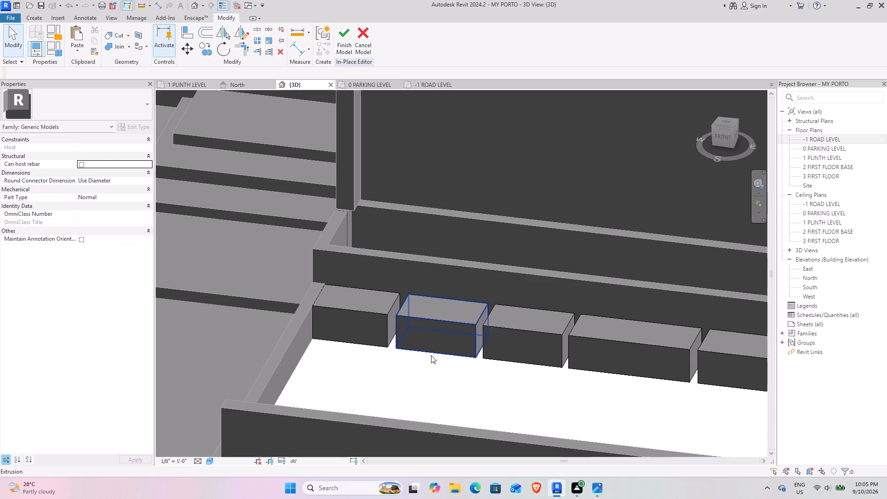
{"action": "scroll", "coordinate": [439, 343], "scroll_direction": "down", "scroll_amount": 3}
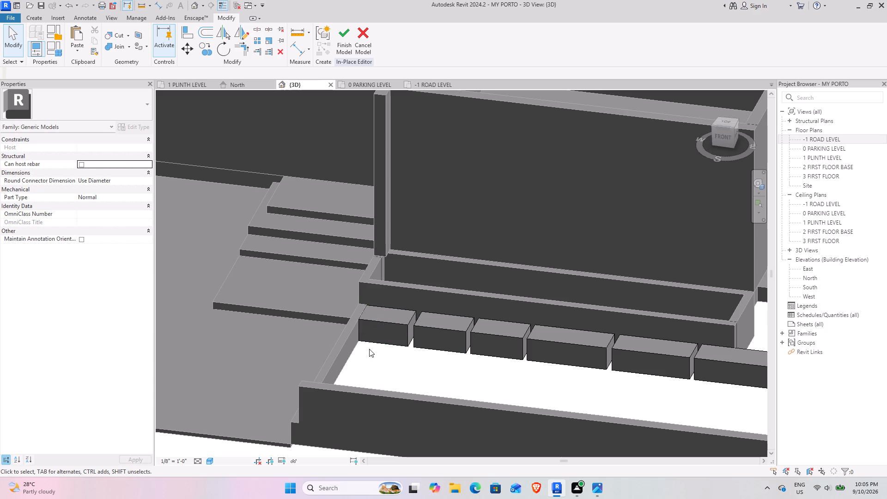
{"action": "scroll", "coordinate": [426, 336], "scroll_direction": "down", "scroll_amount": 4}
{"action": "middle_click_drag", "start_coordinate": [396, 353], "coordinate": [409, 304], "text": "shift"}
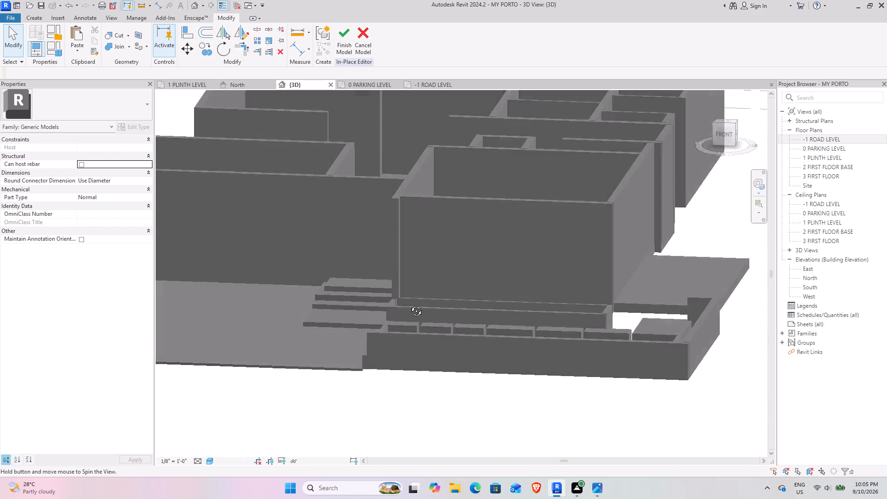
{"action": "middle_click_drag", "start_coordinate": [409, 304], "coordinate": [358, 370], "text": "shift"}
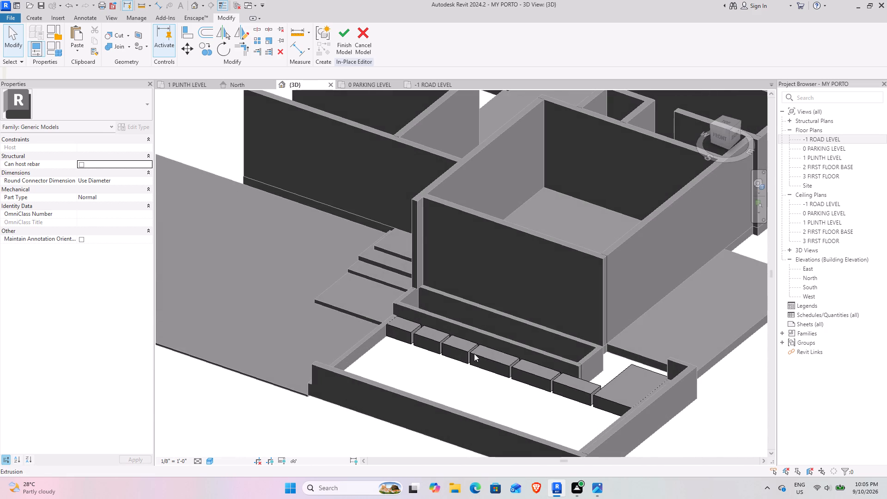
{"action": "middle_click_drag", "start_coordinate": [474, 353], "coordinate": [555, 377], "text": "shift"}
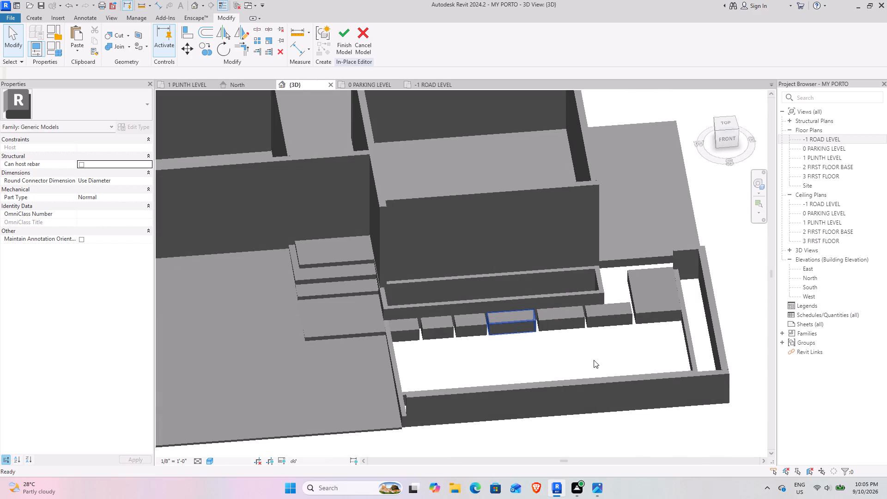
{"action": "middle_click_drag", "start_coordinate": [594, 360], "coordinate": [555, 385], "text": "shift"}
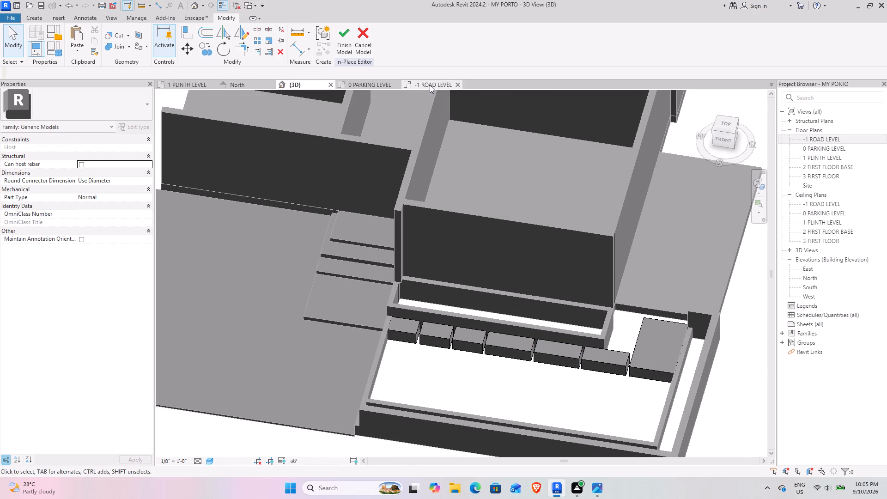
Return to the -1 ROAD LEVEL plan and check the large corner slab and paving row between the planter, deck and hedge.
{"action": "left_click", "coordinate": [430, 85]}
{"action": "scroll", "coordinate": [601, 269], "scroll_direction": "down", "scroll_amount": 4}
{"action": "middle_click_drag", "start_coordinate": [670, 277], "coordinate": [298, 323]}
{"action": "scroll", "coordinate": [549, 243], "scroll_direction": "up", "scroll_amount": 4}
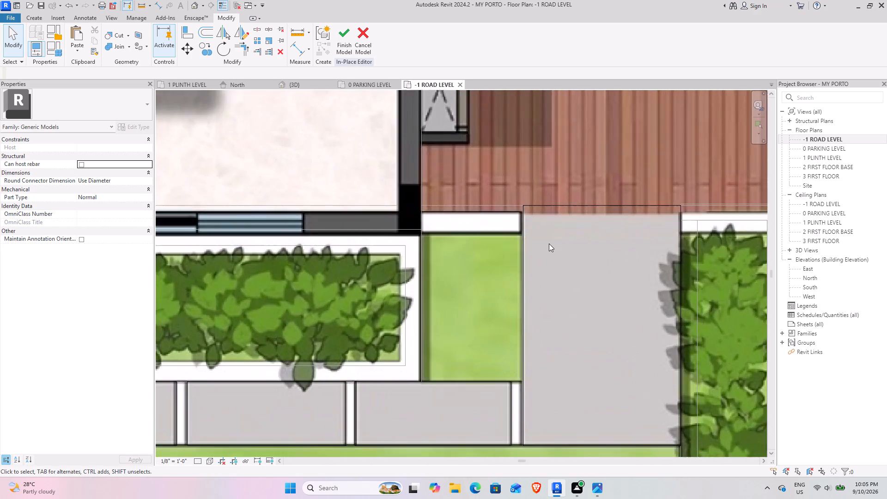
{"action": "scroll", "coordinate": [493, 281], "scroll_direction": "down", "scroll_amount": 5}
{"action": "middle_click_drag", "start_coordinate": [463, 295], "coordinate": [486, 257]}
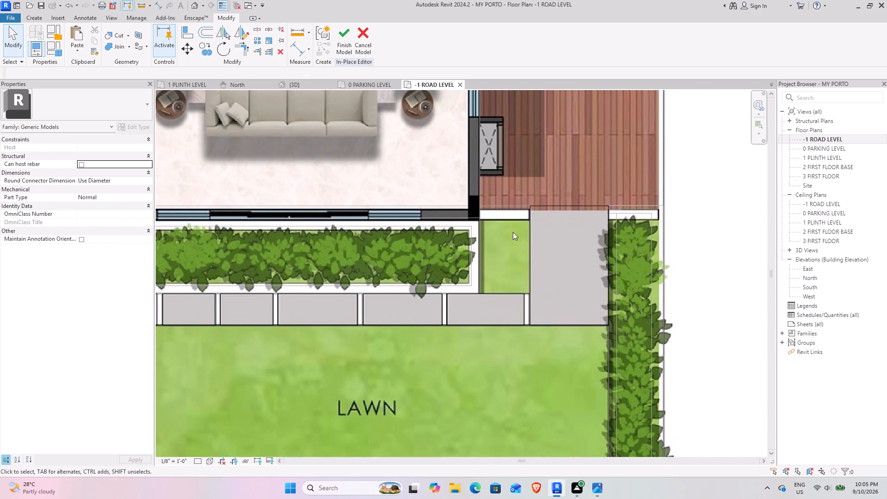
{"action": "scroll", "coordinate": [591, 181], "scroll_direction": "down", "scroll_amount": 3}
{"action": "scroll", "coordinate": [540, 178], "scroll_direction": "up", "scroll_amount": 3}
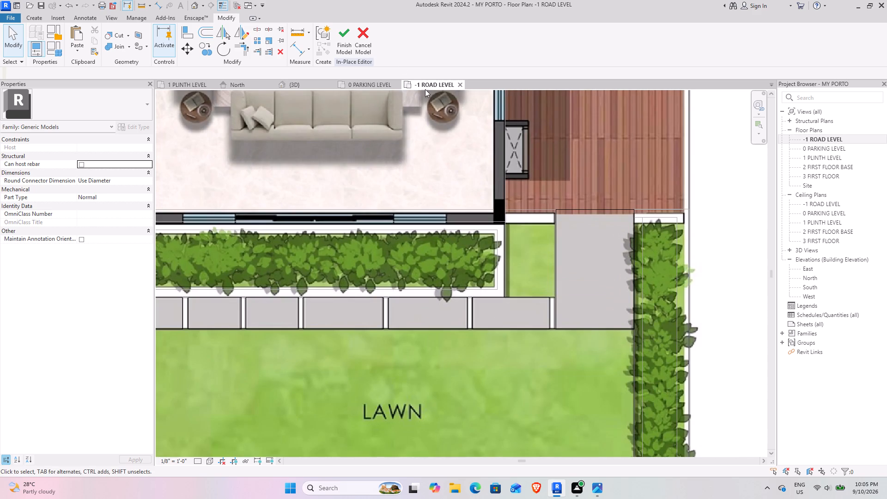
Finish the in-place model of the paving slabs.
{"action": "left_click", "coordinate": [341, 32]}
Draw a wall matching the short hedge-end wall along the deck edge, from the large corner slab to the house corner, with its side flipped.
{"action": "scroll", "coordinate": [543, 218], "scroll_direction": "up", "scroll_amount": 3}
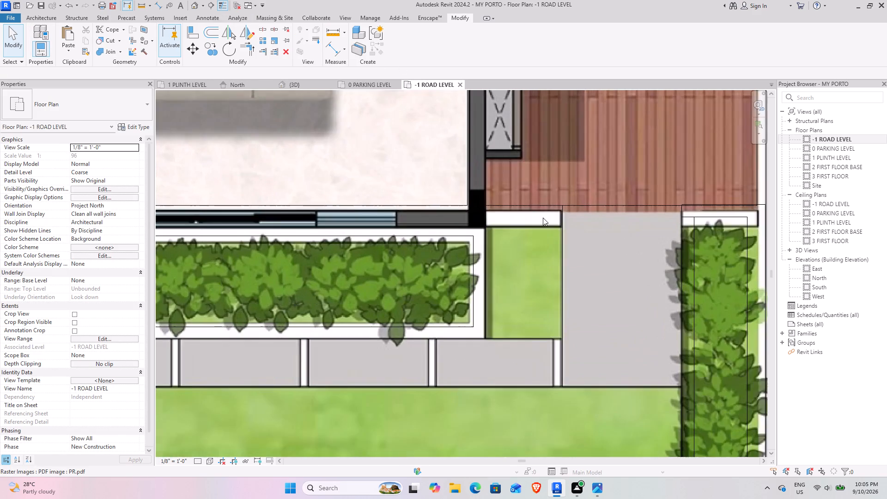
{"action": "scroll", "coordinate": [543, 218], "scroll_direction": "up", "scroll_amount": 1}
{"action": "middle_click_drag", "start_coordinate": [610, 212], "coordinate": [444, 248]}
{"action": "scroll", "coordinate": [448, 249], "scroll_direction": "down", "scroll_amount": 3}
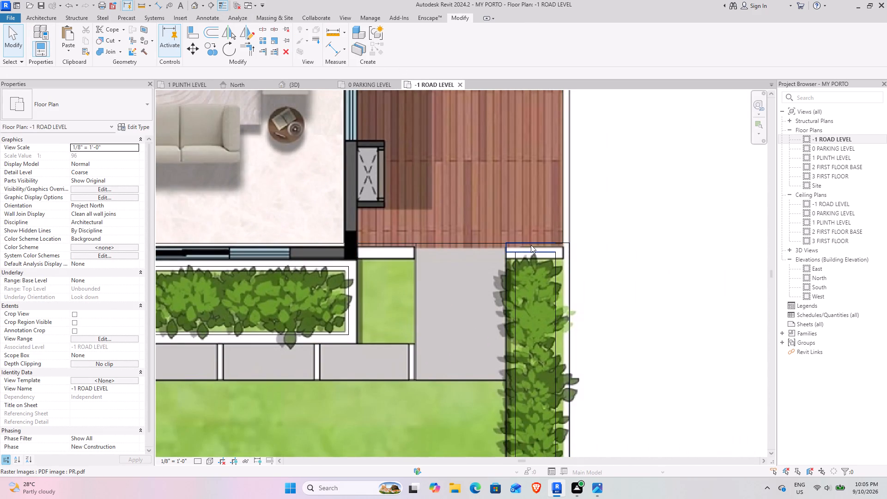
{"action": "left_click", "coordinate": [531, 245]}
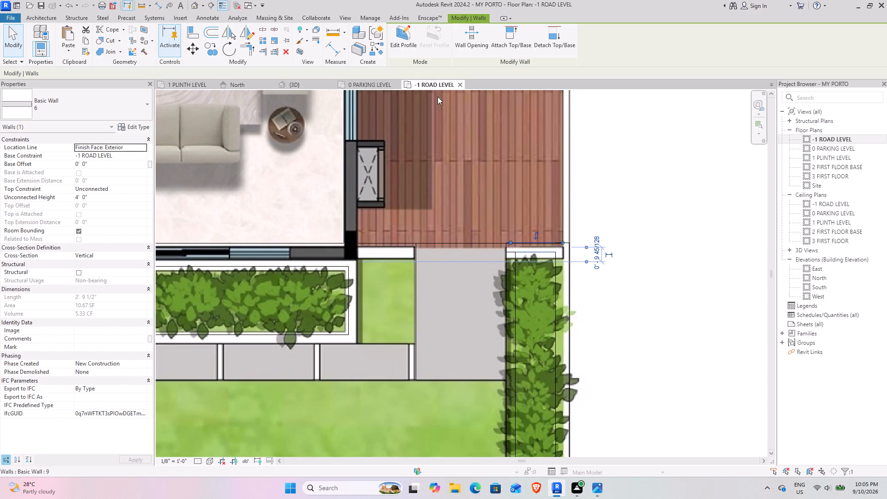
{"action": "left_click", "coordinate": [374, 44]}
{"action": "scroll", "coordinate": [343, 234], "scroll_direction": "up", "scroll_amount": 6}
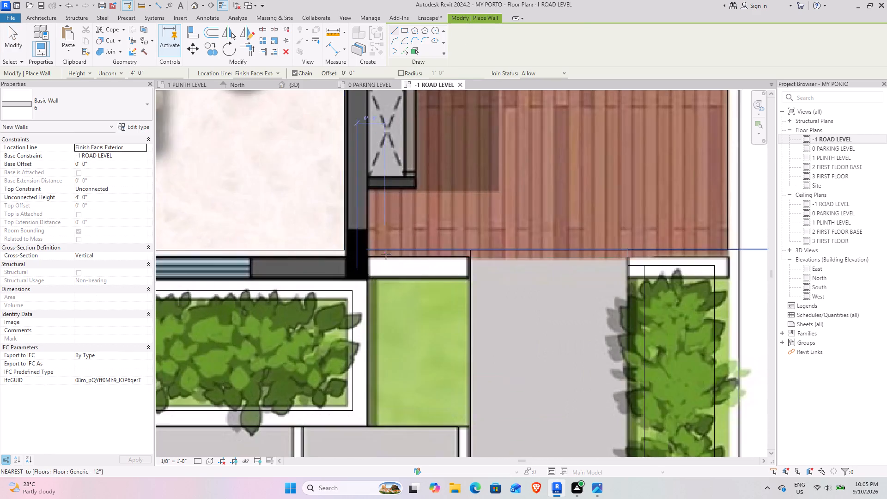
{"action": "scroll", "coordinate": [386, 255], "scroll_direction": "up", "scroll_amount": 1}
{"action": "left_click", "coordinate": [517, 249]}
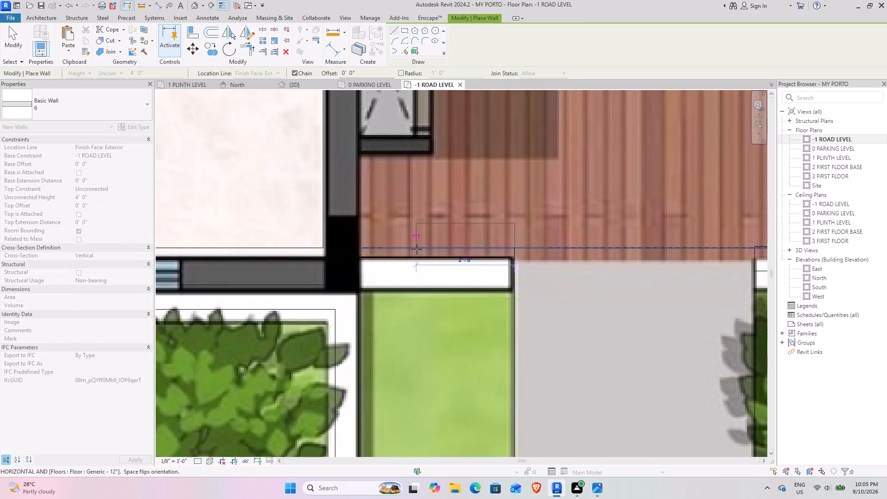
{"action": "key", "text": "space"}
{"action": "left_click", "coordinate": [361, 247]}
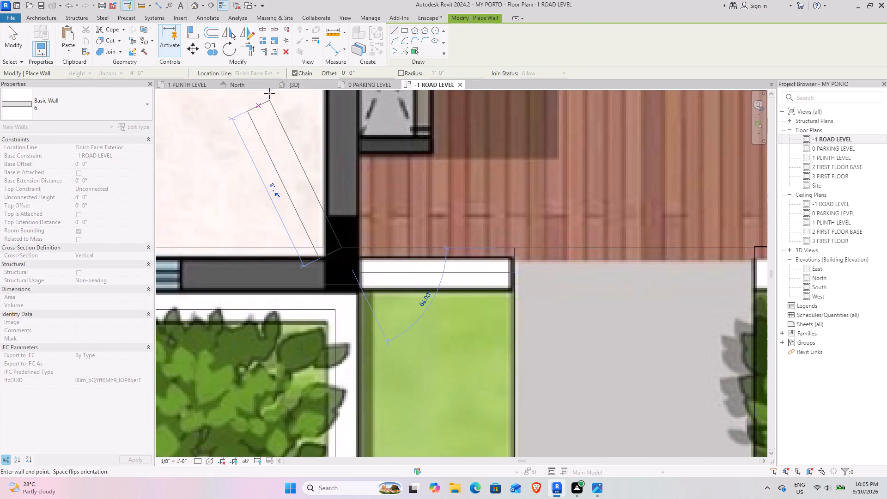
{"action": "left_click", "coordinate": [13, 41]}
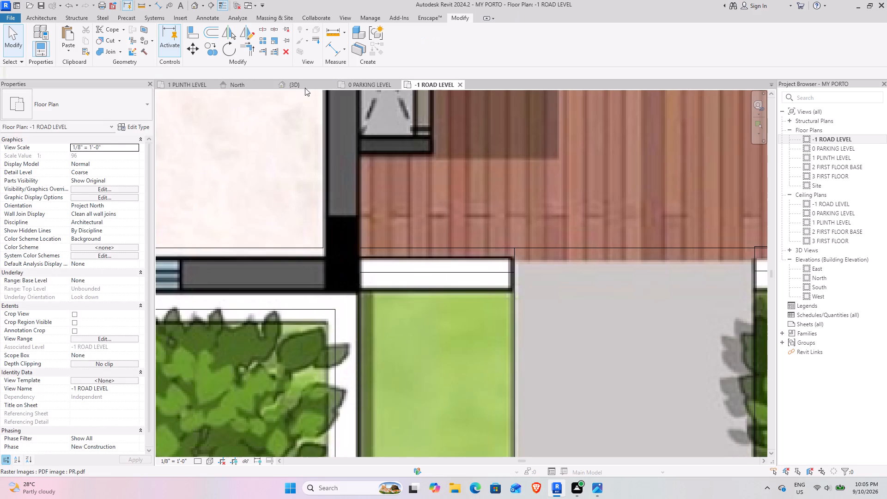
Examine the new short wall, the large corner slab and the gap to the deck from several angles in the 3D view.
{"action": "left_click", "coordinate": [303, 83]}
{"action": "scroll", "coordinate": [649, 316], "scroll_direction": "down", "scroll_amount": 4}
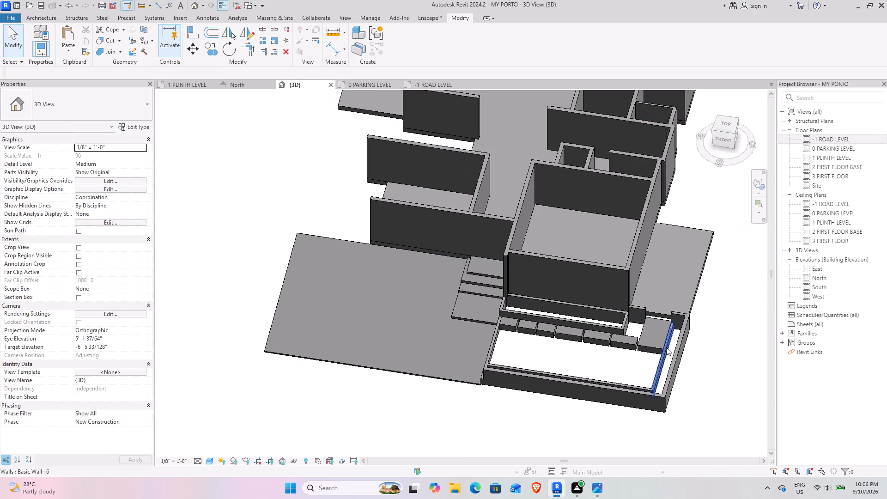
{"action": "middle_click_drag", "start_coordinate": [666, 347], "coordinate": [661, 288], "text": "shift"}
{"action": "scroll", "coordinate": [668, 320], "scroll_direction": "up", "scroll_amount": 10}
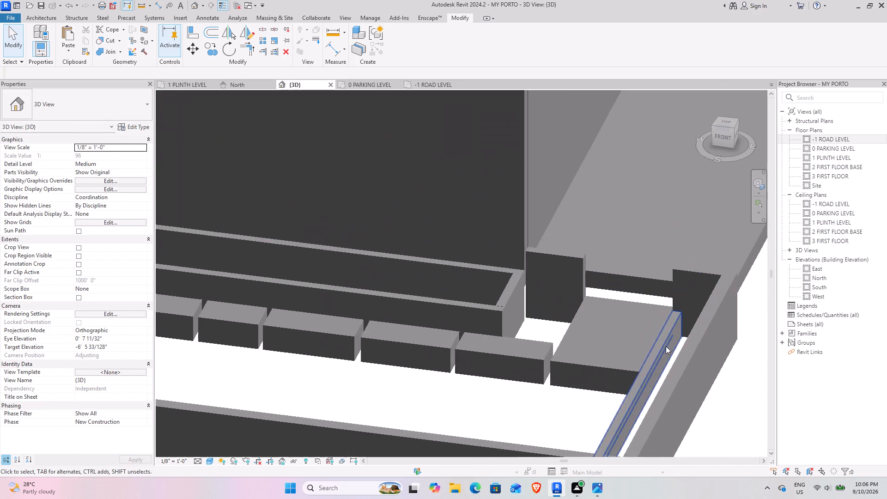
{"action": "scroll", "coordinate": [666, 346], "scroll_direction": "up", "scroll_amount": 3}
{"action": "middle_click_drag", "start_coordinate": [527, 319], "coordinate": [511, 279], "text": "shift"}
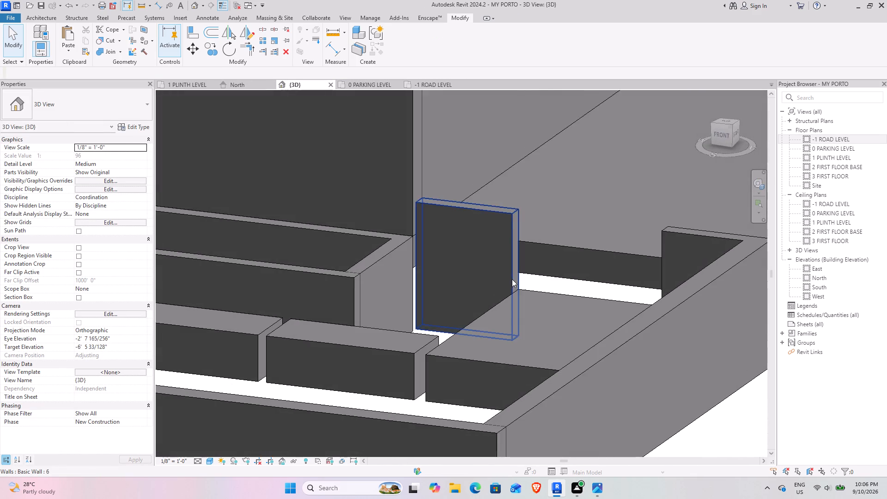
{"action": "scroll", "coordinate": [512, 277], "scroll_direction": "down", "scroll_amount": 5}
{"action": "middle_click_drag", "start_coordinate": [507, 277], "coordinate": [525, 284], "text": "shift"}
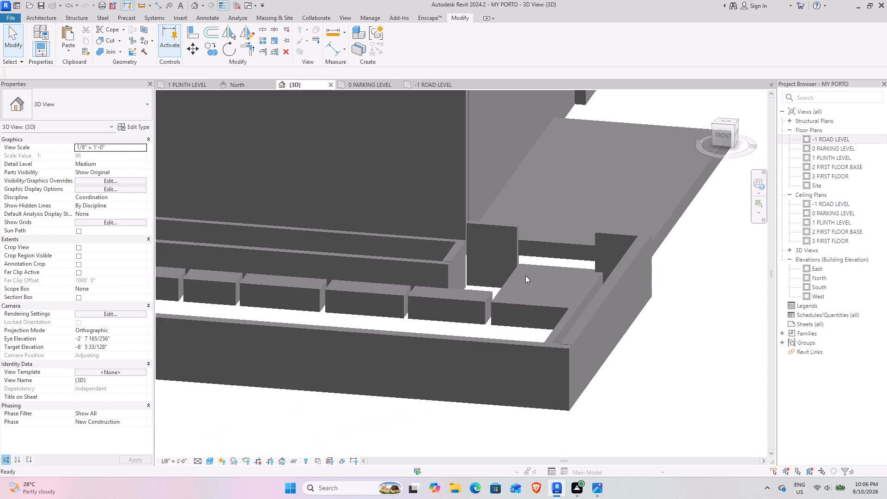
{"action": "scroll", "coordinate": [525, 275], "scroll_direction": "down", "scroll_amount": 6}
{"action": "middle_click_drag", "start_coordinate": [477, 294], "coordinate": [430, 312], "text": "shift"}
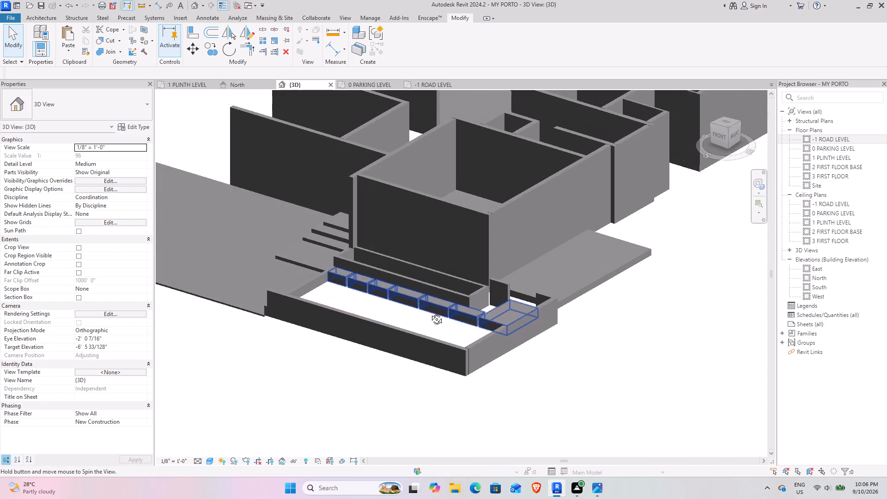
{"action": "middle_click_drag", "start_coordinate": [430, 312], "coordinate": [429, 306], "text": "shift"}
{"action": "scroll", "coordinate": [545, 300], "scroll_direction": "up", "scroll_amount": 8}
{"action": "middle_click_drag", "start_coordinate": [426, 299], "coordinate": [485, 340], "text": "shift"}
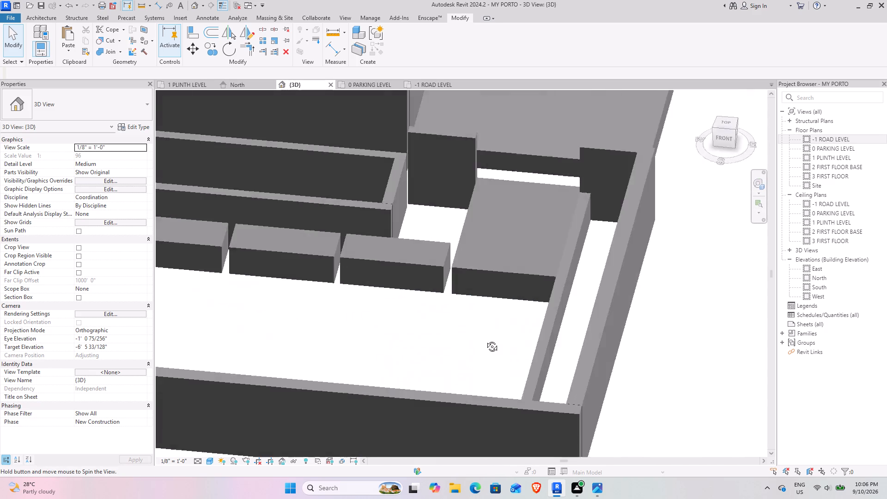
{"action": "middle_click_drag", "start_coordinate": [485, 340], "coordinate": [425, 306], "text": "shift"}
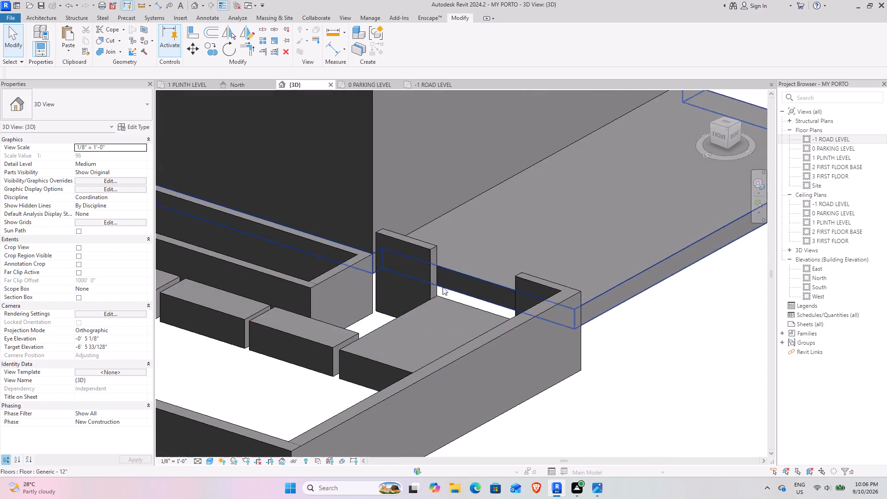
{"action": "scroll", "coordinate": [443, 287], "scroll_direction": "up", "scroll_amount": 4}
{"action": "middle_click_drag", "start_coordinate": [448, 318], "coordinate": [512, 298], "text": "shift"}
{"action": "scroll", "coordinate": [514, 237], "scroll_direction": "down", "scroll_amount": 3}
{"action": "middle_click_drag", "start_coordinate": [524, 268], "coordinate": [519, 307]}
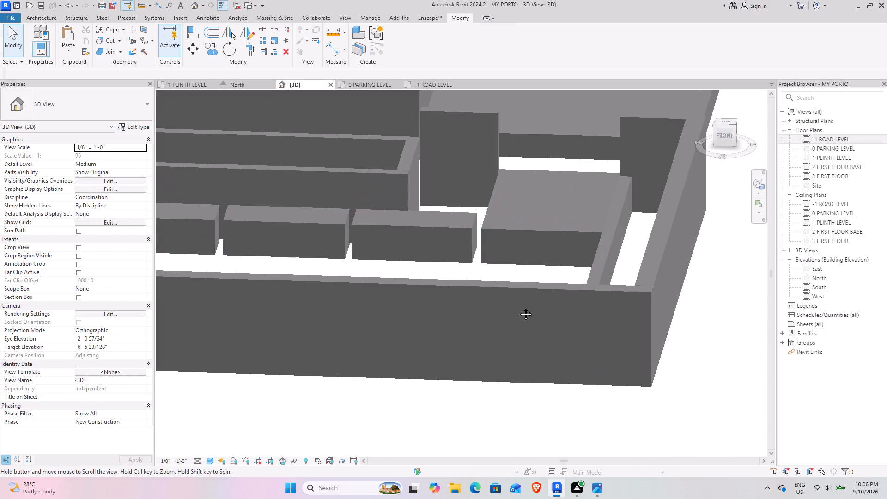
{"action": "middle_click_drag", "start_coordinate": [519, 307], "coordinate": [503, 369]}
{"action": "scroll", "coordinate": [523, 268], "scroll_direction": "up", "scroll_amount": 4}
{"action": "middle_click_drag", "start_coordinate": [526, 246], "coordinate": [528, 228], "text": "shift"}
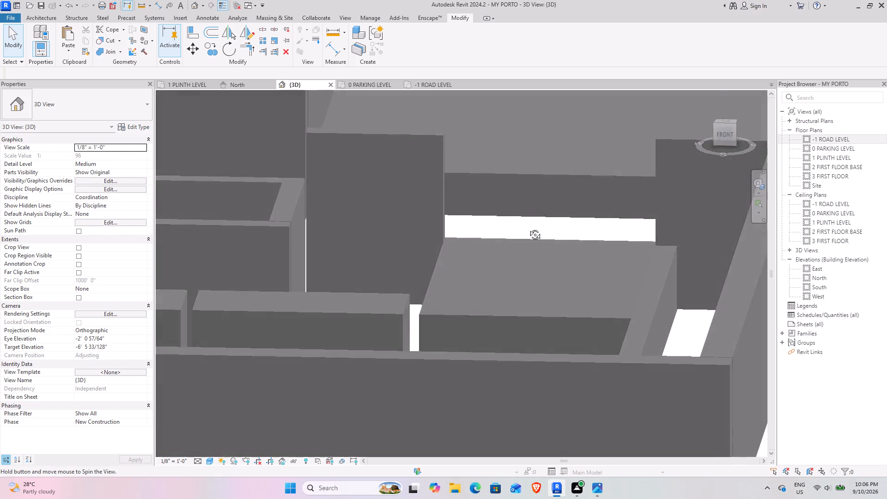
{"action": "middle_click_drag", "start_coordinate": [528, 228], "coordinate": [500, 238], "text": "shift"}
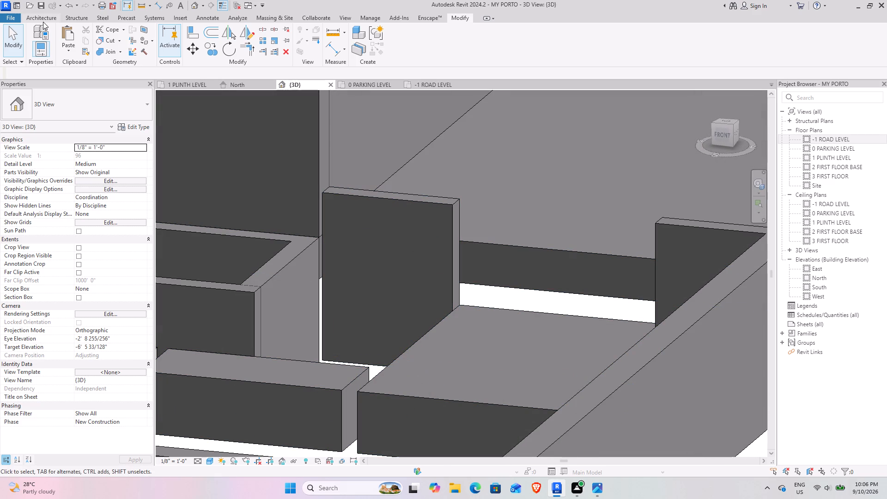
Edit the paving slab model in place and start an extrusion with the large corner slab's top face as work plane.
{"action": "left_click", "coordinate": [43, 22]}
{"action": "left_click", "coordinate": [509, 314]}
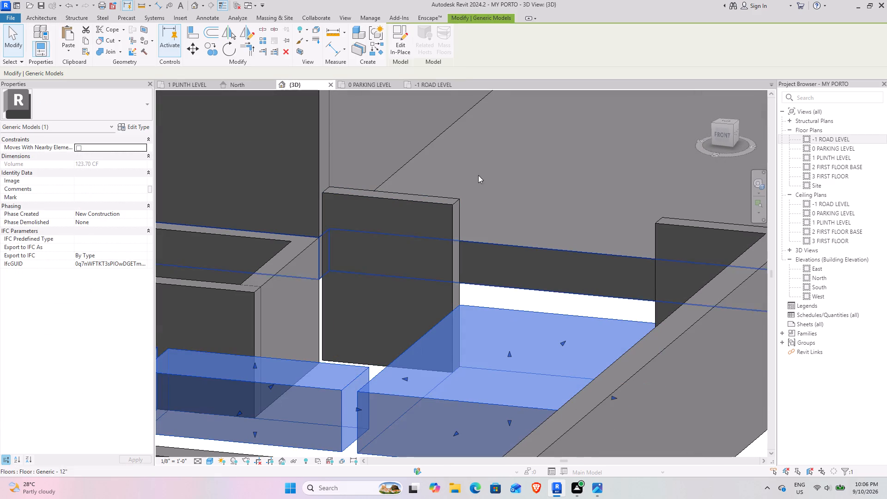
{"action": "left_click", "coordinate": [396, 51]}
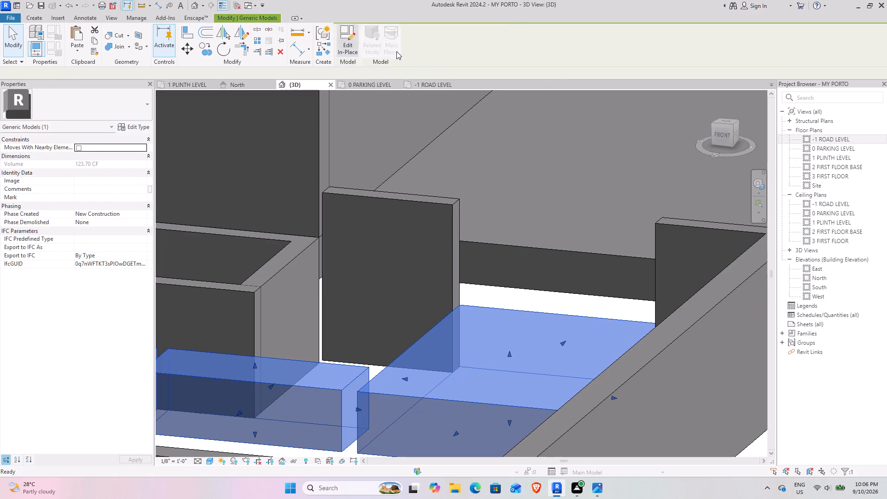
{"action": "left_click", "coordinate": [38, 18]}
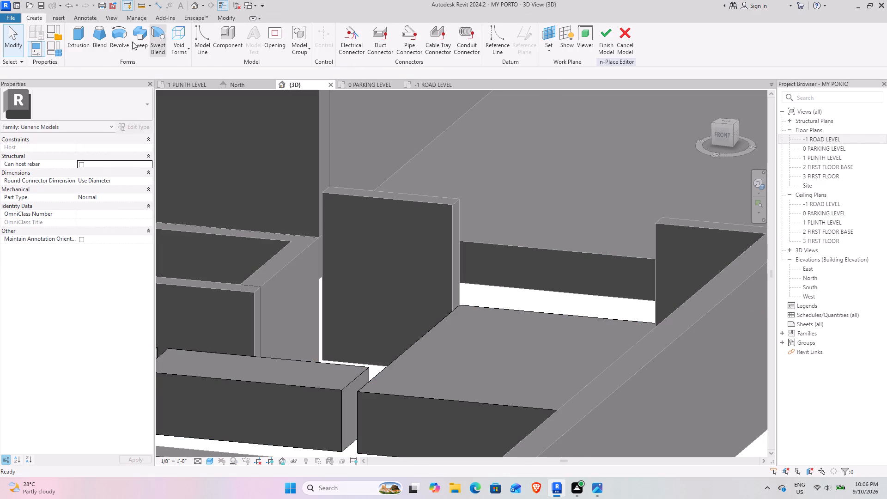
{"action": "left_click", "coordinate": [84, 40]}
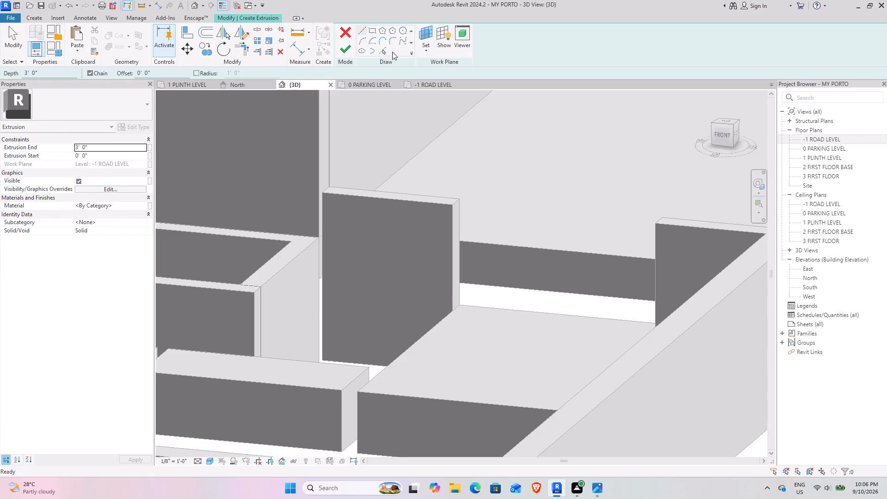
{"action": "left_click", "coordinate": [428, 51]}
{"action": "left_click", "coordinate": [435, 80]}
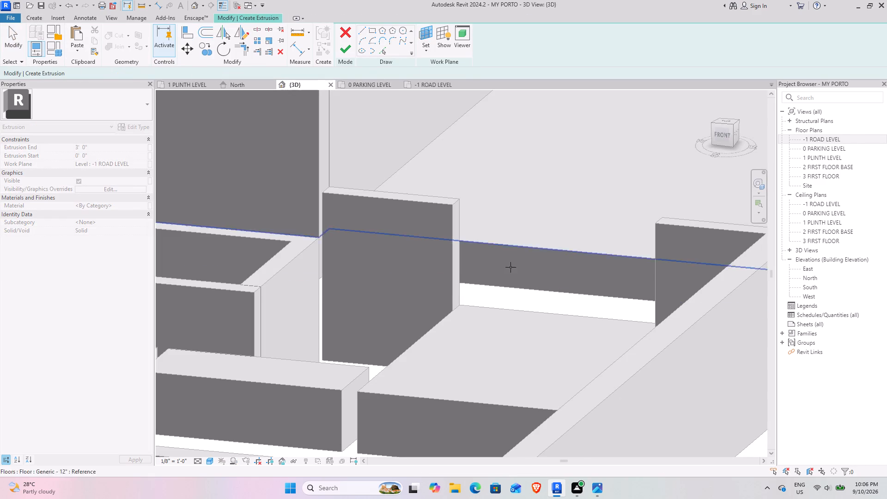
{"action": "left_click", "coordinate": [490, 310]}
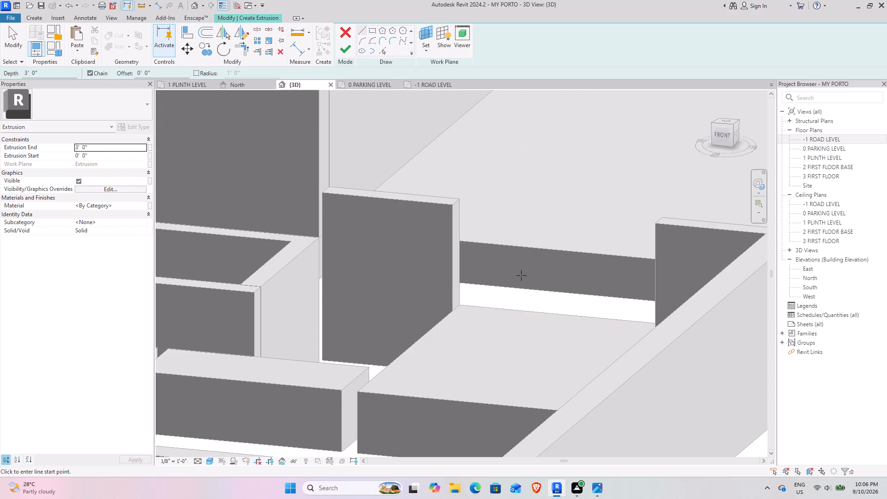
Sketch a rectangle about 4' 10 1/2" by 1' 1 1/2" across the large slab's full width, starting at its deck-side edge.
{"action": "middle_click_drag", "start_coordinate": [518, 281], "coordinate": [553, 379], "text": "shift"}
{"action": "middle_click_drag", "start_coordinate": [546, 172], "coordinate": [546, 231]}
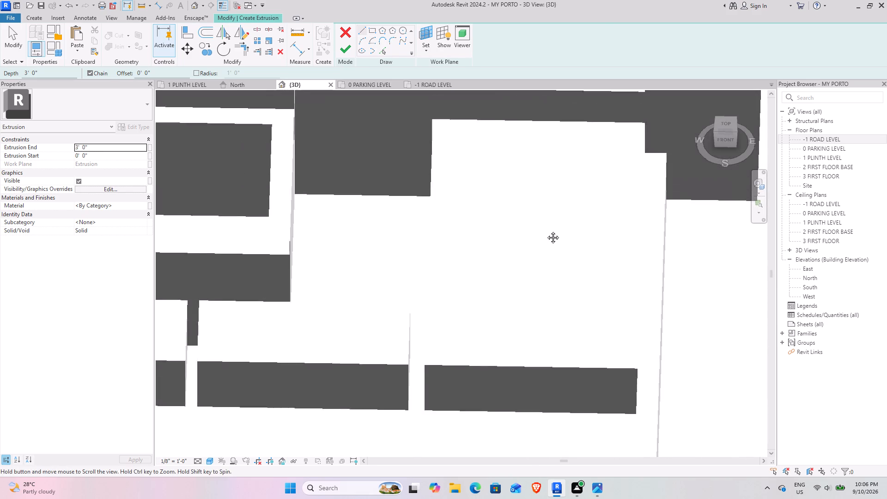
{"action": "middle_click_drag", "start_coordinate": [546, 231], "coordinate": [533, 330]}
{"action": "scroll", "coordinate": [618, 318], "scroll_direction": "up", "scroll_amount": 4}
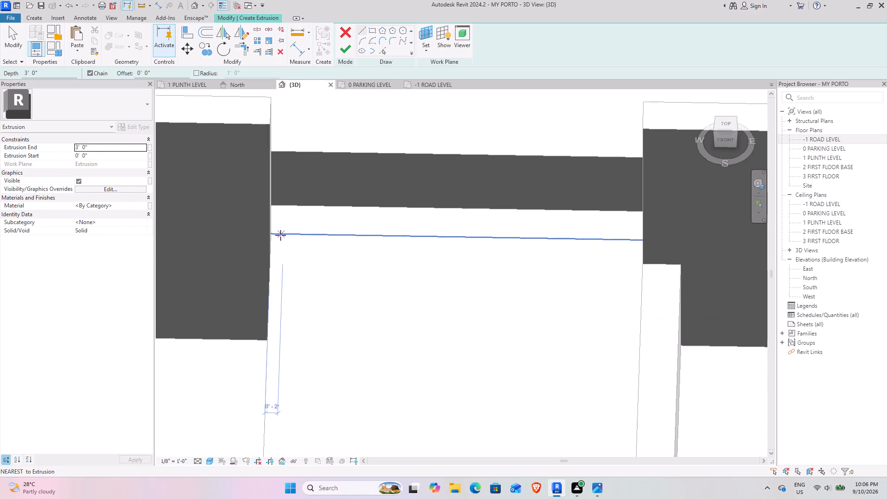
{"action": "left_click", "coordinate": [368, 31]}
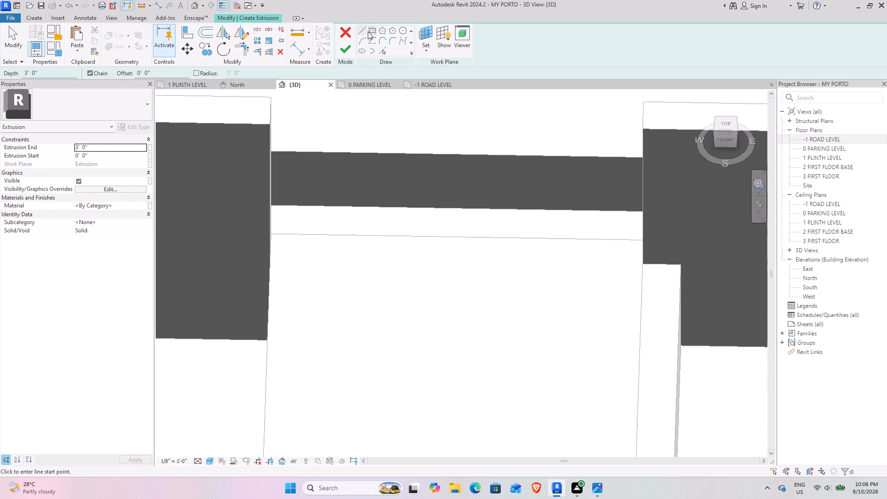
{"action": "left_click", "coordinate": [273, 235]}
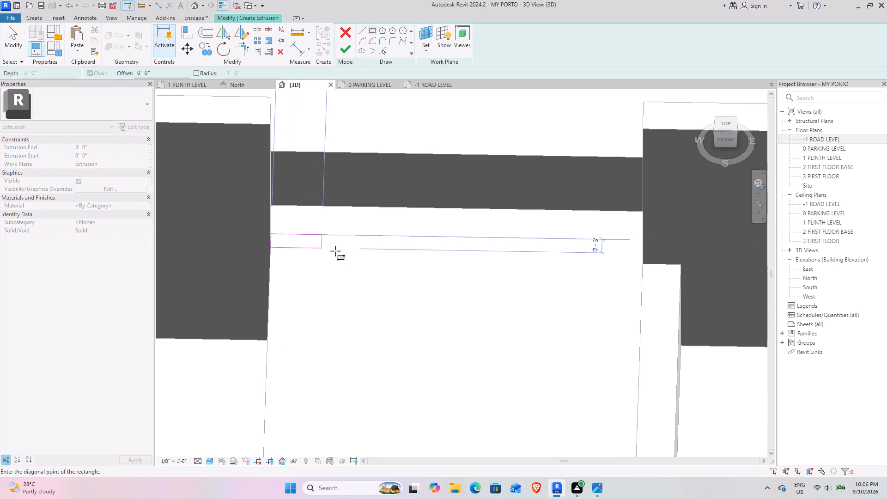
{"action": "left_click", "coordinate": [642, 301]}
{"action": "scroll", "coordinate": [581, 283], "scroll_direction": "down", "scroll_amount": 3}
{"action": "middle_click_drag", "start_coordinate": [574, 286], "coordinate": [572, 388]}
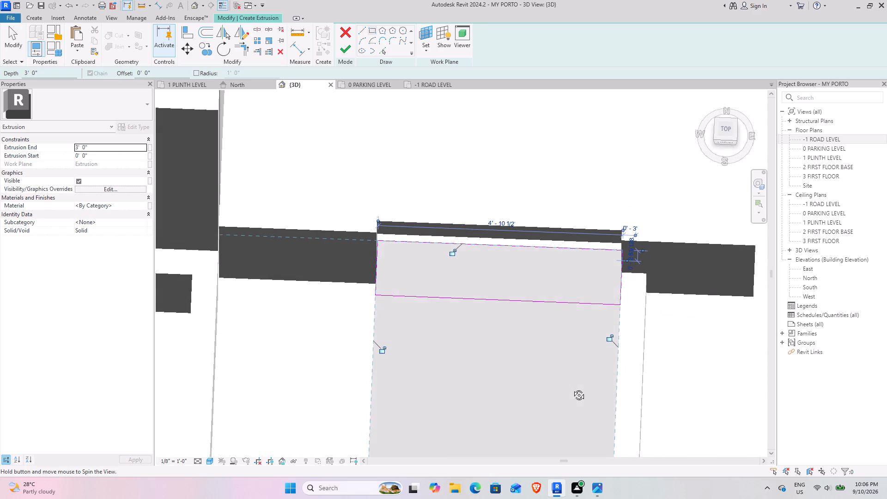
{"action": "middle_click_drag", "start_coordinate": [572, 388], "coordinate": [572, 388]}
{"action": "key", "text": "Escape"}
{"action": "key", "text": "Escape"}
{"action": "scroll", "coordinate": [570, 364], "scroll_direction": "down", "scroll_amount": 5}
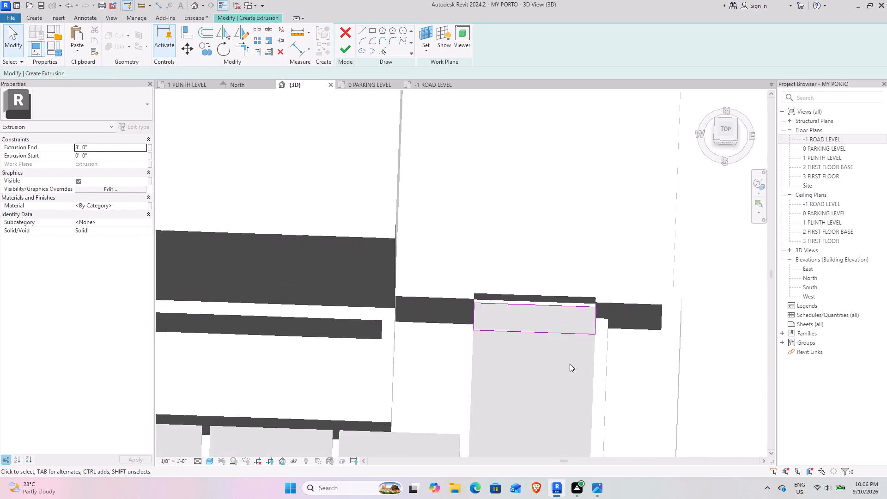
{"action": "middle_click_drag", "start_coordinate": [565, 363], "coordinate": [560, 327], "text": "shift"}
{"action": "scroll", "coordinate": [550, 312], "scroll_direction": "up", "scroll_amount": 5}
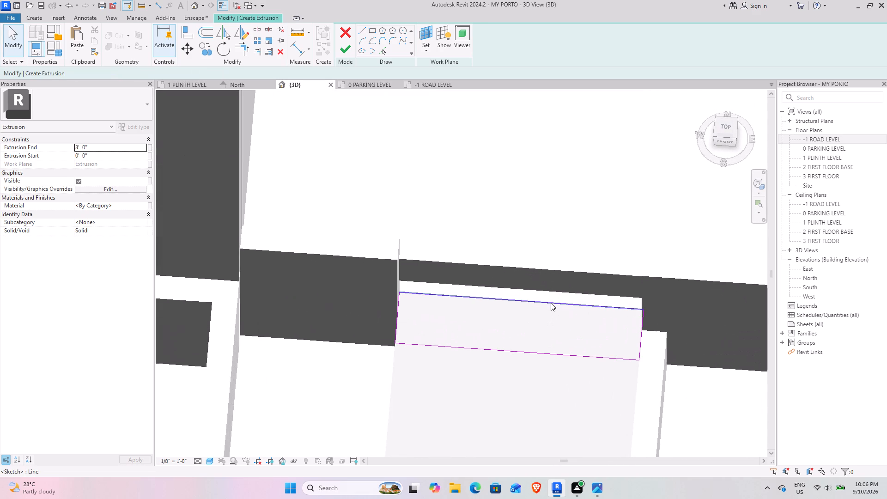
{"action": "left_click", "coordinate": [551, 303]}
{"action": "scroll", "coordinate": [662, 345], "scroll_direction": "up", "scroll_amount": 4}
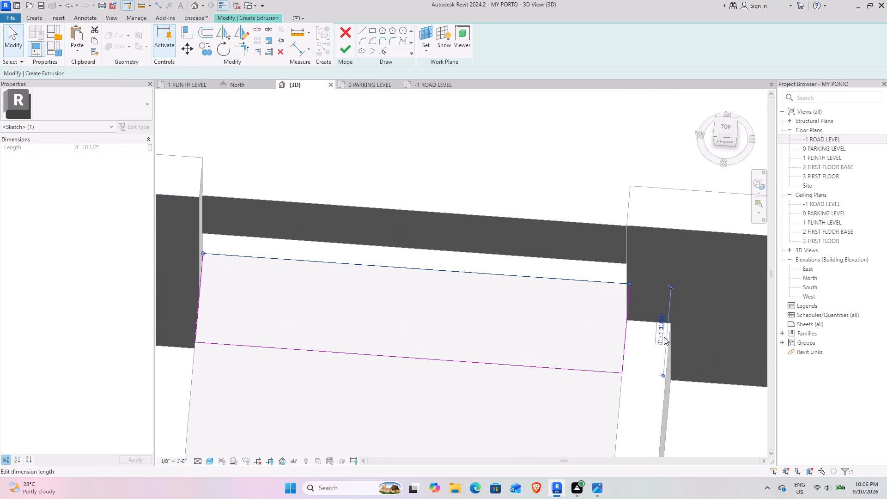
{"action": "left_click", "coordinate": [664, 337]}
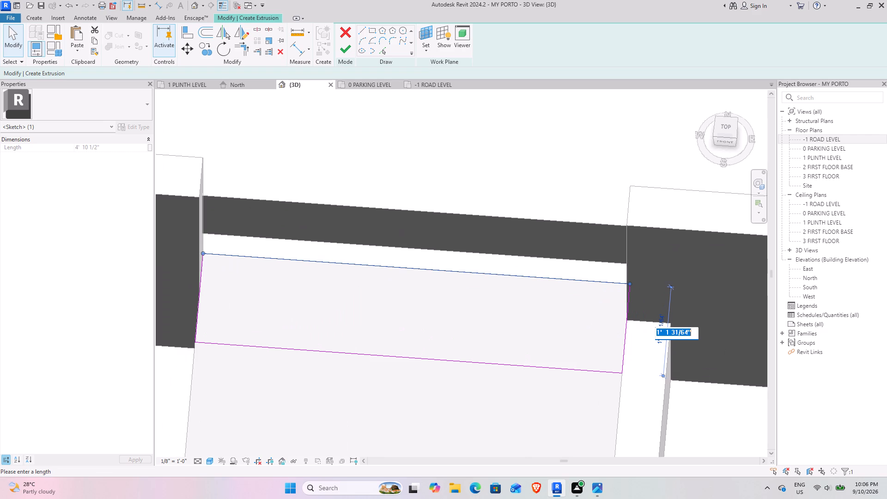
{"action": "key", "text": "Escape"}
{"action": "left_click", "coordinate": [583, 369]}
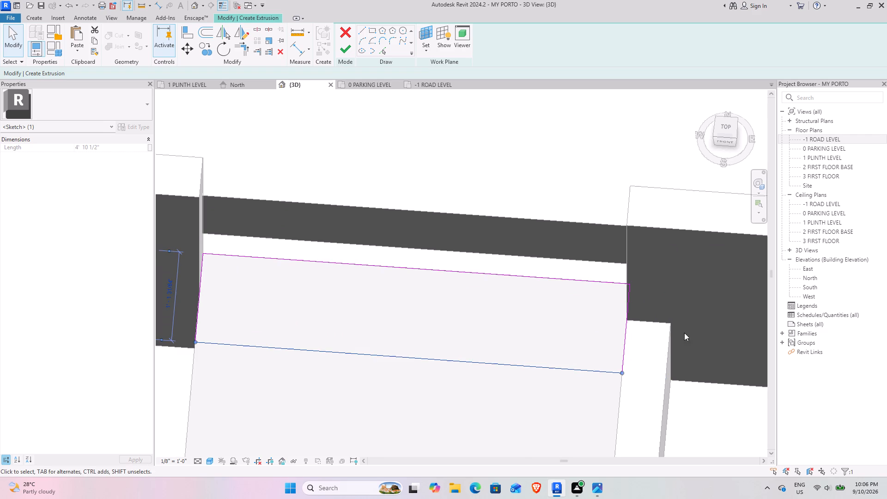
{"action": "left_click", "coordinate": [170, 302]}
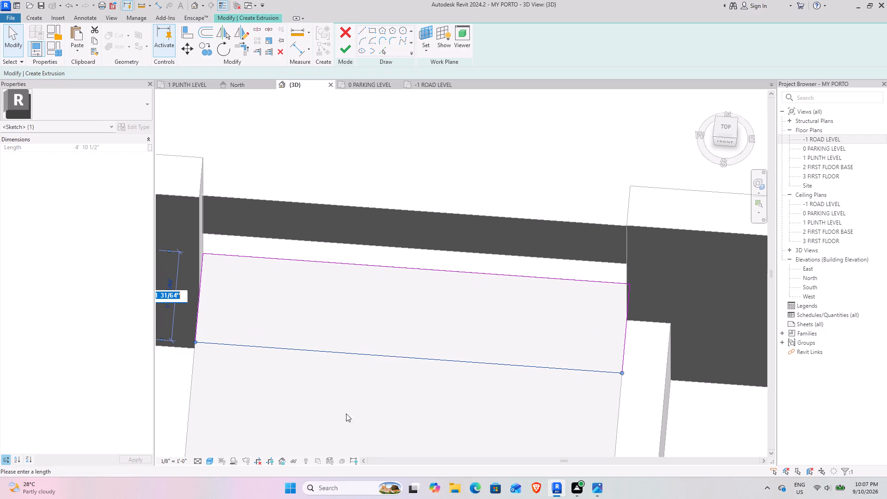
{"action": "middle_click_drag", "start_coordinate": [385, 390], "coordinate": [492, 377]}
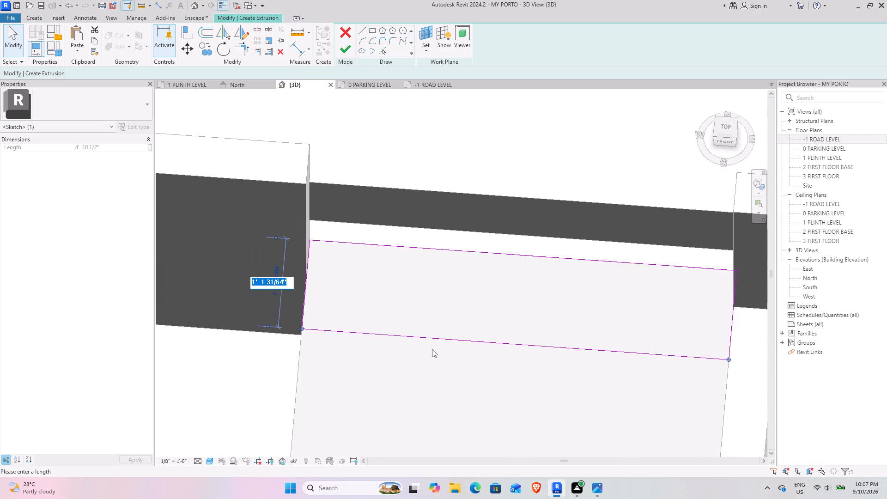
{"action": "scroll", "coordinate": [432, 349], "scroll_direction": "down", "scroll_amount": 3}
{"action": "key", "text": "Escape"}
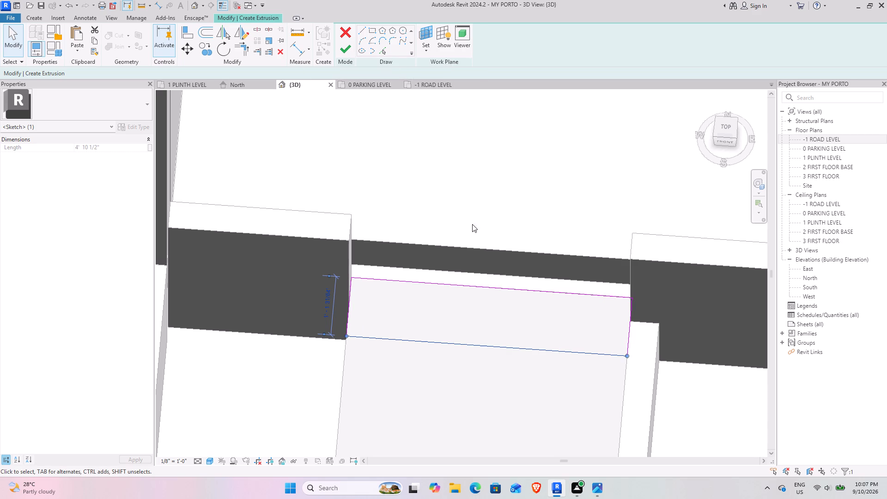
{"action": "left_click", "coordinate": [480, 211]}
Set the extrusion end to 5" and finish the rectangular step extrusion on the large corner slab.
{"action": "left_click", "coordinate": [96, 148]}
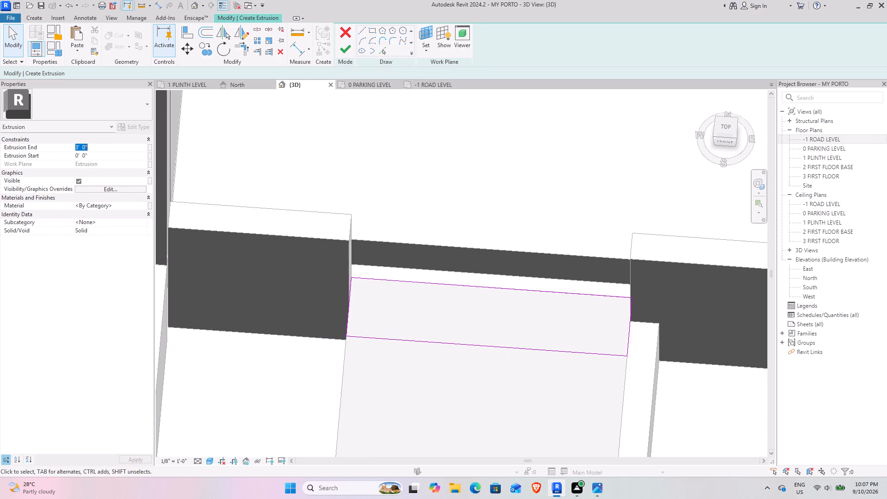
{"action": "type", "text": "5\""}
{"action": "key", "text": "Return"}
{"action": "left_click", "coordinate": [344, 46]}
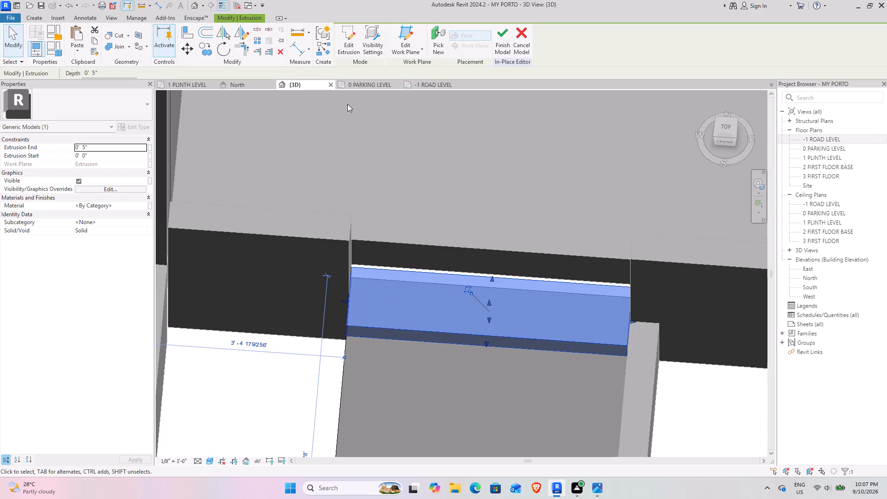
Set the new step block's extrusion end to 1' 0".
{"action": "scroll", "coordinate": [341, 139], "scroll_direction": "down", "scroll_amount": 5}
{"action": "middle_click_drag", "start_coordinate": [350, 238], "coordinate": [337, 71], "text": "shift"}
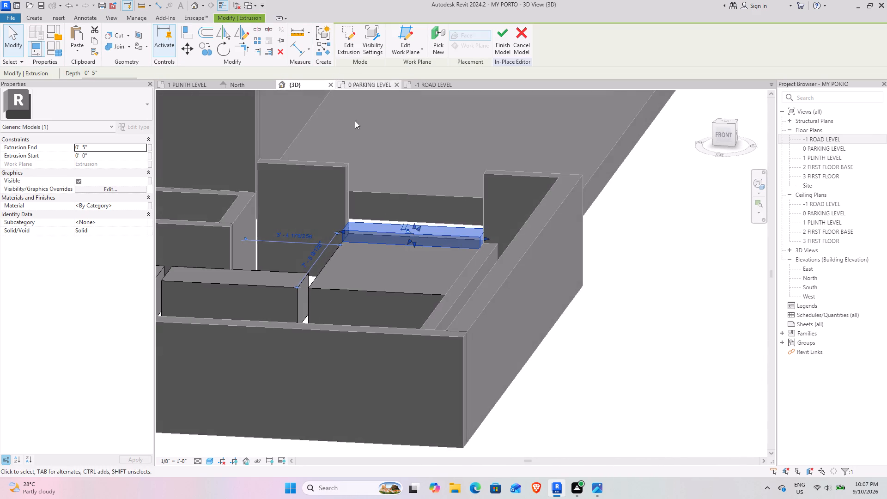
{"action": "middle_click_drag", "start_coordinate": [387, 232], "coordinate": [266, 279], "text": "shift"}
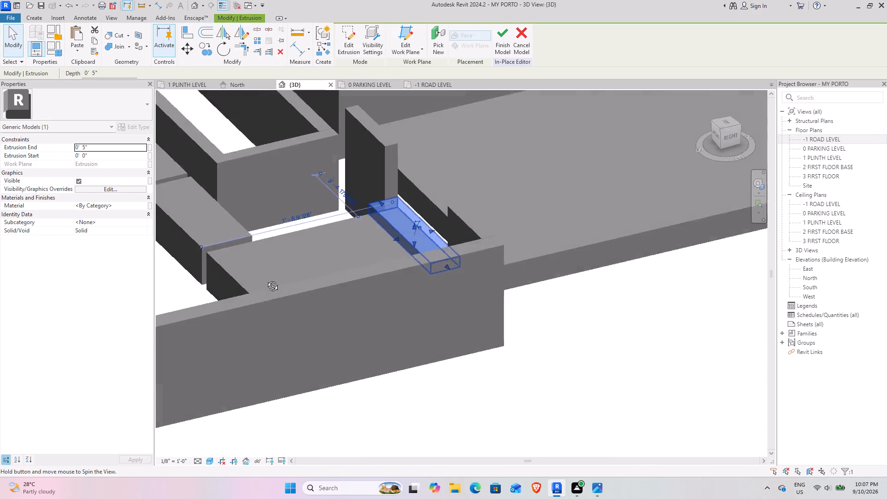
{"action": "middle_click_drag", "start_coordinate": [266, 279], "coordinate": [297, 314], "text": "shift"}
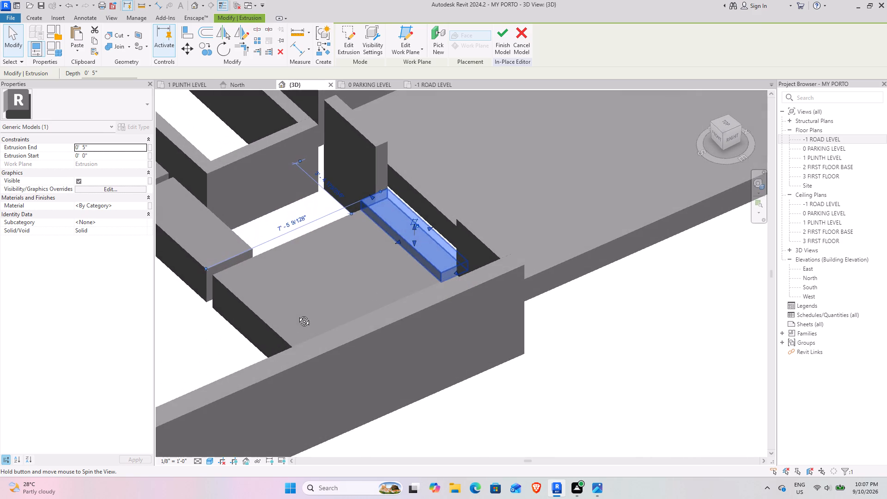
{"action": "middle_click_drag", "start_coordinate": [297, 314], "coordinate": [298, 315], "text": "shift"}
{"action": "middle_click_drag", "start_coordinate": [255, 265], "coordinate": [279, 242], "text": "shift"}
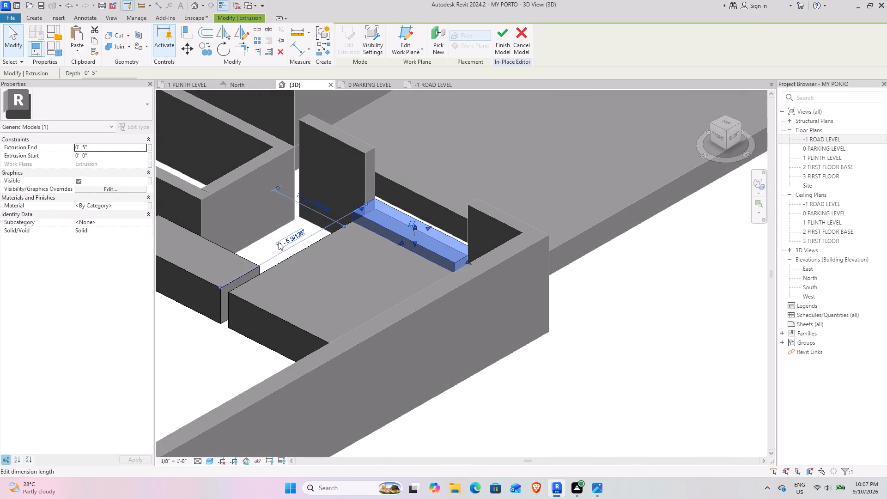
{"action": "left_click", "coordinate": [119, 147]}
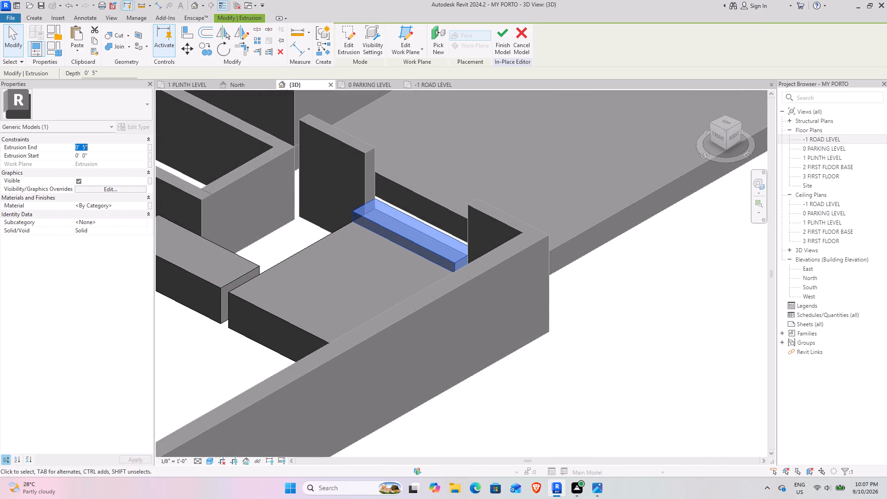
{"action": "key", "text": "1"}
{"action": "key", "text": "Return"}
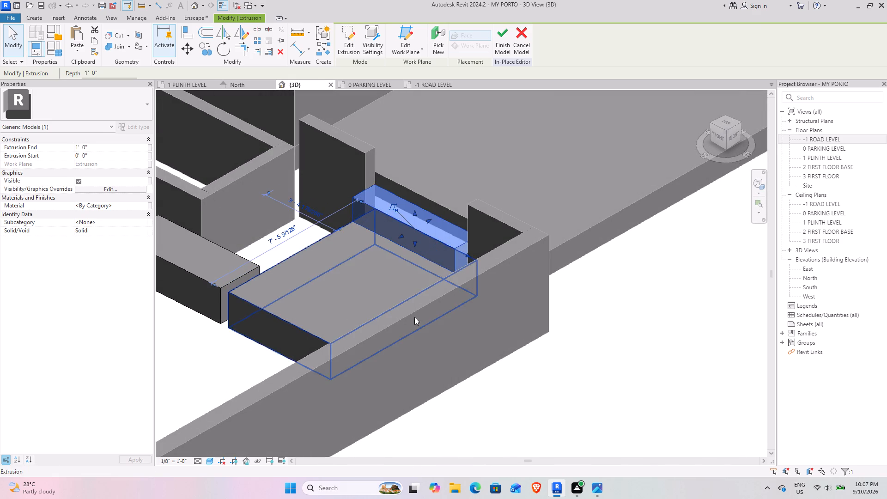
Copy the step block once, away from the deck by its own depth, so the copy sits directly against its front edge.
{"action": "middle_click_drag", "start_coordinate": [384, 290], "coordinate": [386, 265], "text": "shift"}
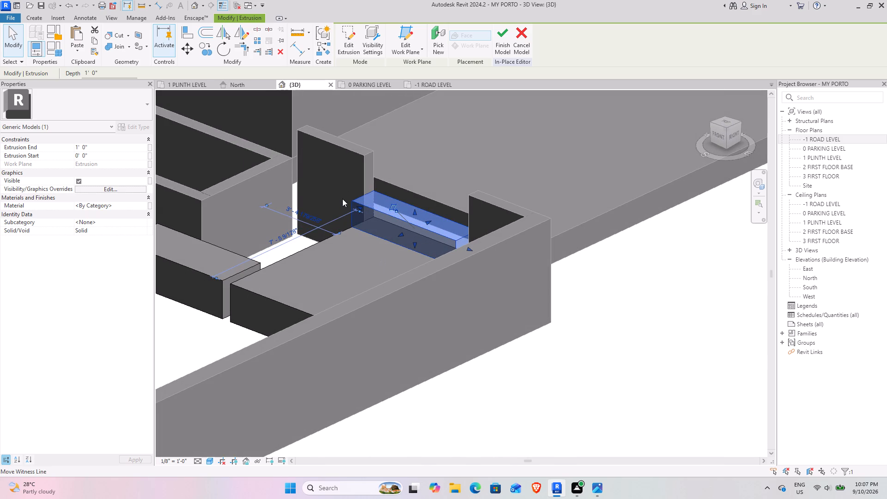
{"action": "scroll", "coordinate": [342, 199], "scroll_direction": "down", "scroll_amount": 4}
{"action": "middle_click_drag", "start_coordinate": [348, 206], "coordinate": [377, 384], "text": "shift"}
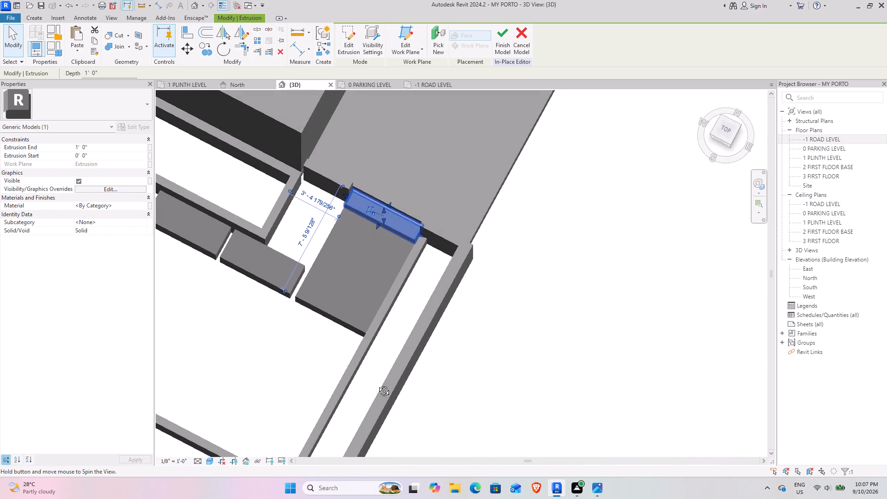
{"action": "middle_click_drag", "start_coordinate": [377, 384], "coordinate": [377, 383], "text": "shift"}
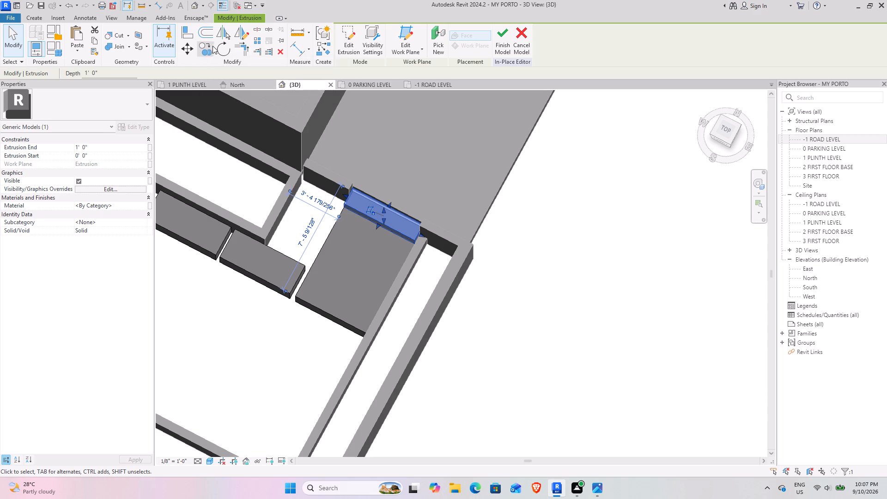
{"action": "left_click", "coordinate": [203, 48]}
{"action": "scroll", "coordinate": [362, 211], "scroll_direction": "up", "scroll_amount": 4}
{"action": "scroll", "coordinate": [336, 179], "scroll_direction": "up", "scroll_amount": 4}
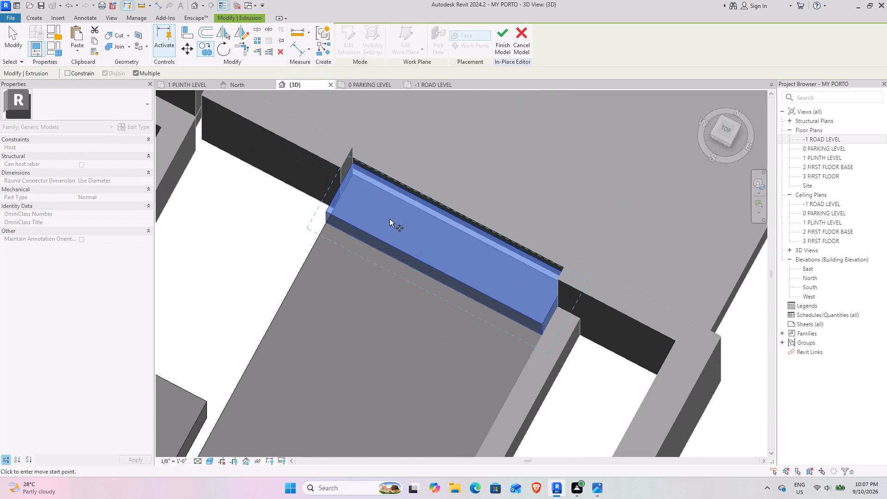
{"action": "left_click", "coordinate": [730, 128]}
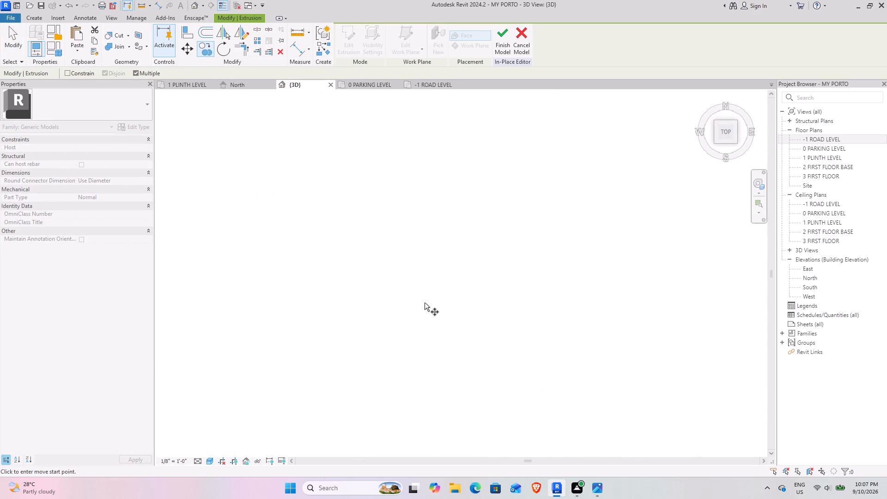
{"action": "scroll", "coordinate": [568, 374], "scroll_direction": "up", "scroll_amount": 9}
{"action": "scroll", "coordinate": [492, 304], "scroll_direction": "up", "scroll_amount": 6}
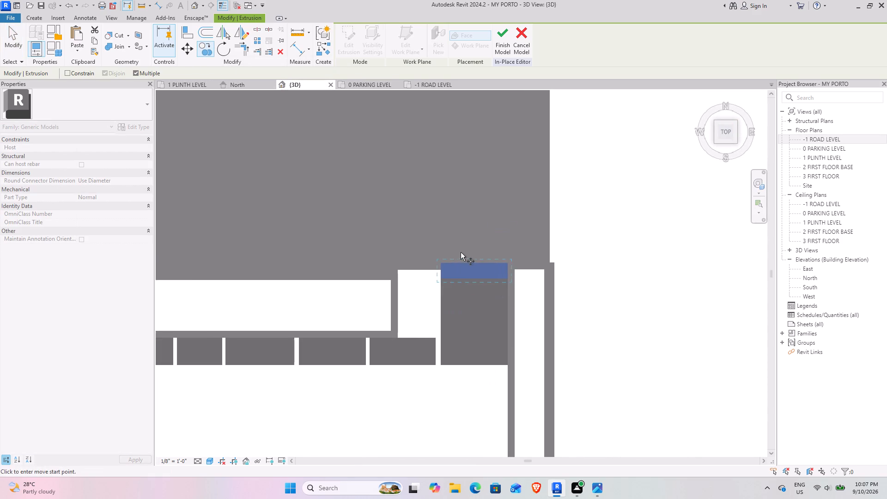
{"action": "scroll", "coordinate": [461, 252], "scroll_direction": "up", "scroll_amount": 9}
{"action": "left_click", "coordinate": [411, 257]}
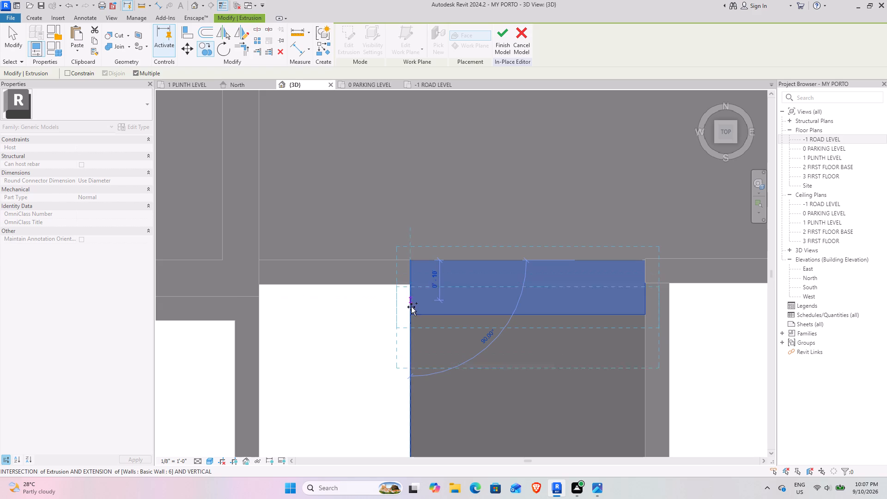
{"action": "left_click", "coordinate": [411, 315]}
{"action": "middle_click_drag", "start_coordinate": [494, 289], "coordinate": [439, 253]}
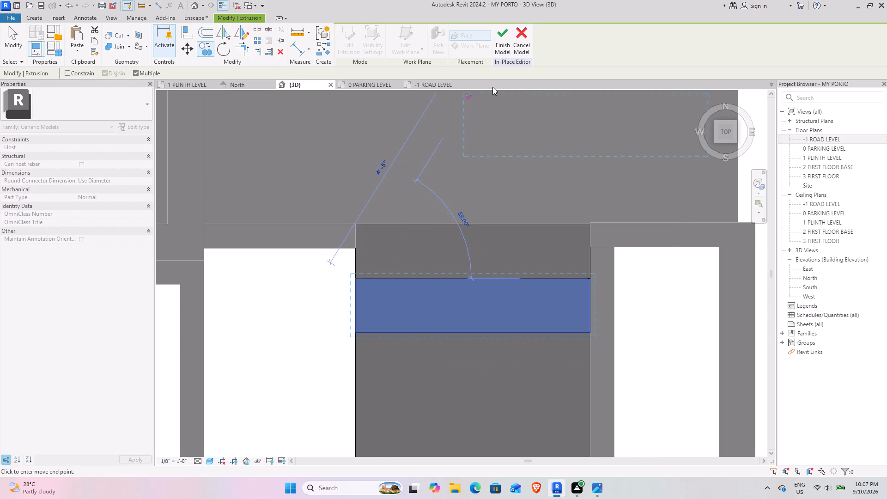
{"action": "key", "text": "Escape"}
{"action": "key", "text": "Escape"}
Set the extrusion end of the copied front step to 6".
{"action": "left_click", "coordinate": [394, 327]}
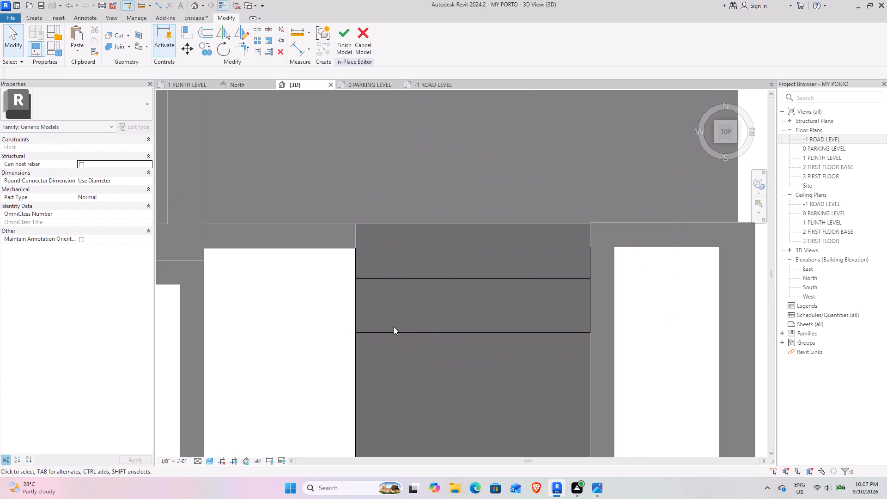
{"action": "left_click", "coordinate": [394, 330]}
{"action": "left_click", "coordinate": [109, 153]}
{"action": "left_click", "coordinate": [109, 151]}
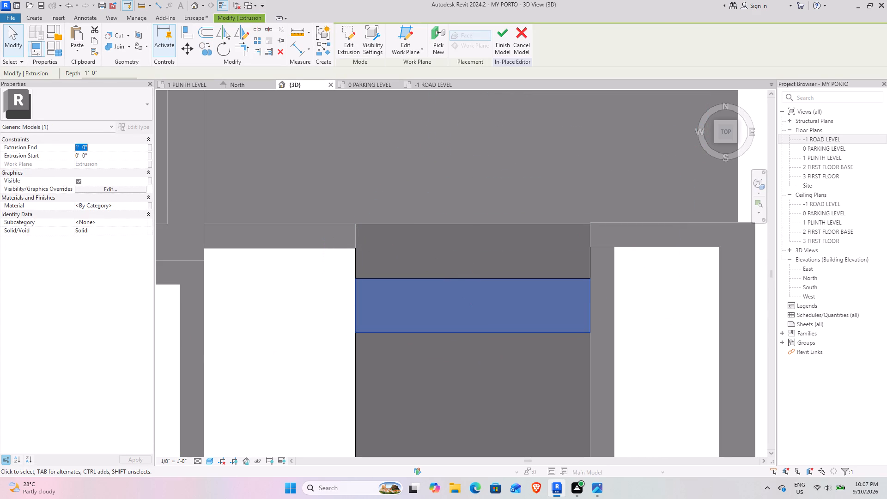
{"action": "key", "text": "6"}
{"action": "key", "text": "shift+quotedbl"}
{"action": "key", "text": "Return"}
Examine the two steps between the large corner slab and the deck, and the surrounding entrance area, from several angles.
{"action": "scroll", "coordinate": [356, 307], "scroll_direction": "down", "scroll_amount": 5}
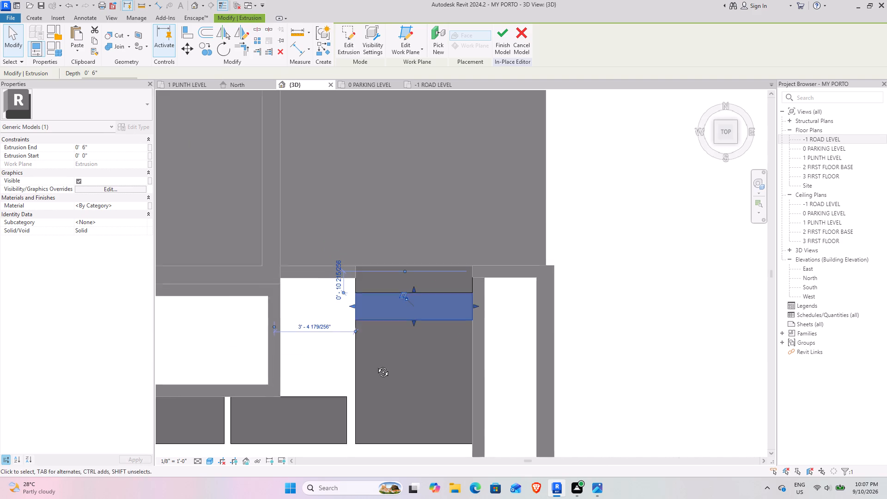
{"action": "middle_click_drag", "start_coordinate": [377, 365], "coordinate": [310, 148], "text": "shift"}
{"action": "middle_click_drag", "start_coordinate": [420, 303], "coordinate": [300, 302], "text": "shift"}
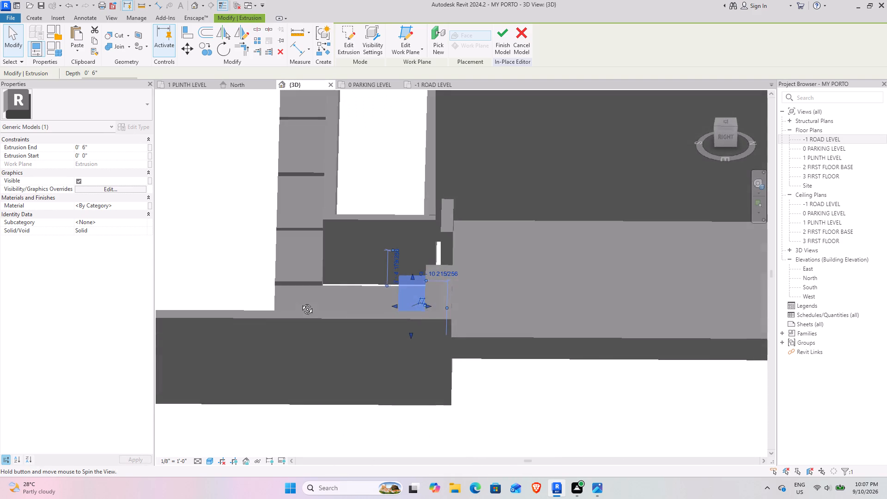
{"action": "middle_click_drag", "start_coordinate": [300, 302], "coordinate": [394, 300], "text": "shift"}
{"action": "middle_click_drag", "start_coordinate": [369, 298], "coordinate": [418, 258], "text": "shift"}
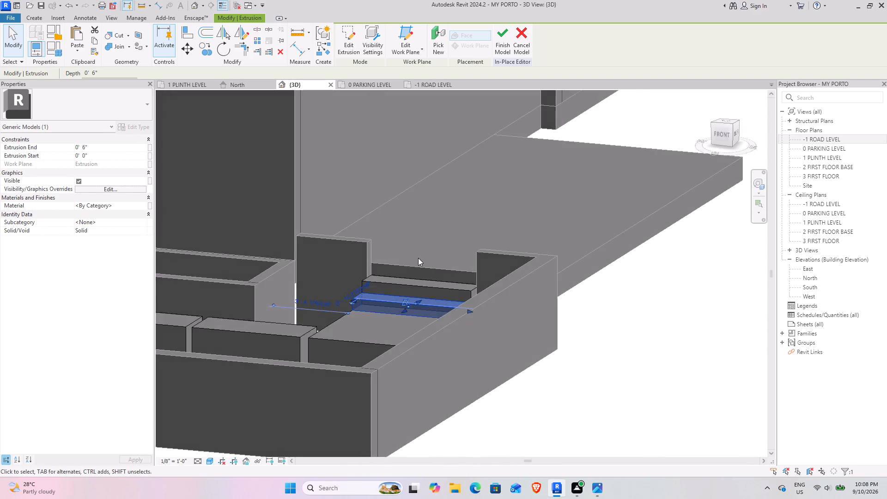
{"action": "scroll", "coordinate": [420, 257], "scroll_direction": "down", "scroll_amount": 4}
{"action": "middle_click_drag", "start_coordinate": [361, 308], "coordinate": [407, 310], "text": "shift"}
{"action": "left_click", "coordinate": [646, 341]}
{"action": "middle_click_drag", "start_coordinate": [617, 307], "coordinate": [533, 327], "text": "shift"}
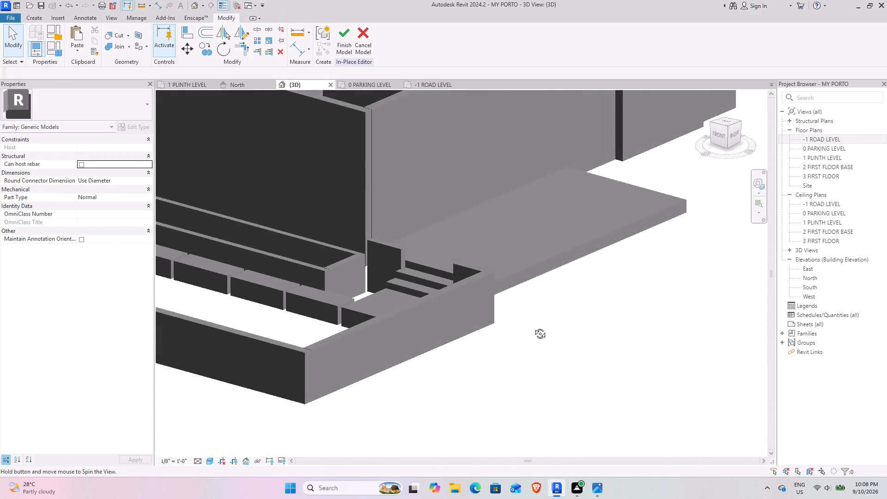
{"action": "middle_click_drag", "start_coordinate": [533, 327], "coordinate": [565, 333], "text": "shift"}
{"action": "scroll", "coordinate": [565, 333], "scroll_direction": "down", "scroll_amount": 4}
{"action": "middle_click_drag", "start_coordinate": [526, 356], "coordinate": [663, 335], "text": "shift"}
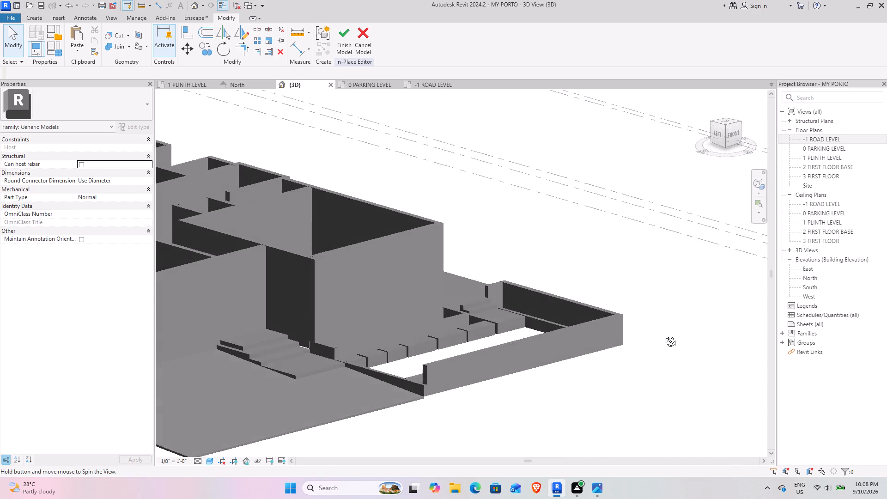
{"action": "middle_click_drag", "start_coordinate": [663, 335], "coordinate": [452, 359], "text": "shift"}
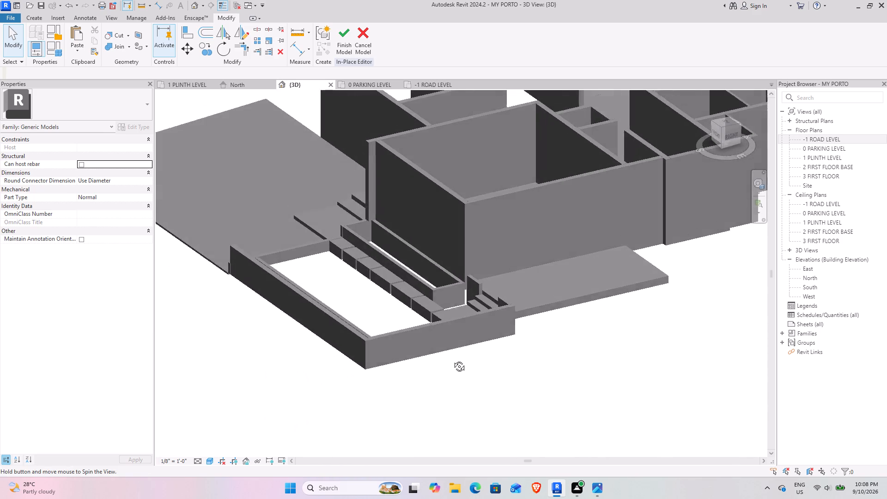
{"action": "middle_click_drag", "start_coordinate": [452, 359], "coordinate": [451, 387], "text": "shift"}
{"action": "scroll", "coordinate": [432, 362], "scroll_direction": "down", "scroll_amount": 3}
{"action": "middle_click_drag", "start_coordinate": [418, 379], "coordinate": [638, 389], "text": "shift"}
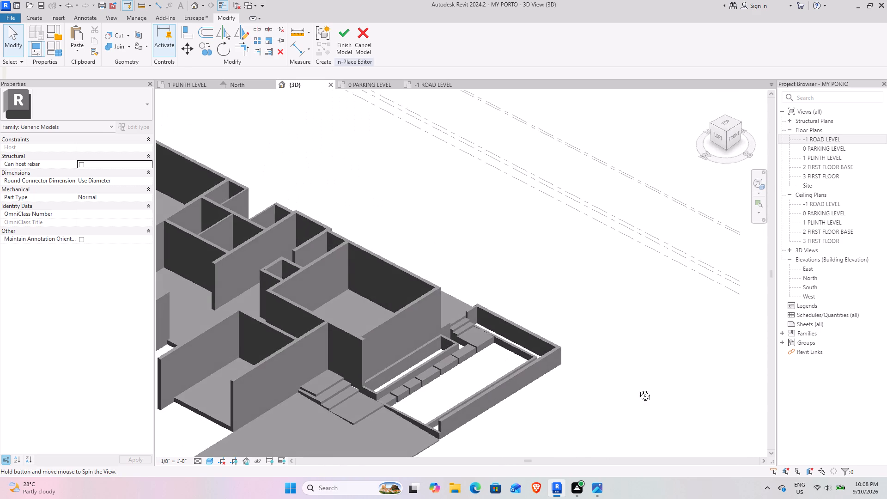
Examine the slab row, the deck steps and the surrounding planter walls from several angles inside the in-place model.
{"action": "middle_click_drag", "start_coordinate": [638, 389], "coordinate": [638, 388], "text": "shift"}
{"action": "middle_click_drag", "start_coordinate": [606, 400], "coordinate": [571, 434]}
{"action": "scroll", "coordinate": [494, 378], "scroll_direction": "up", "scroll_amount": 4}
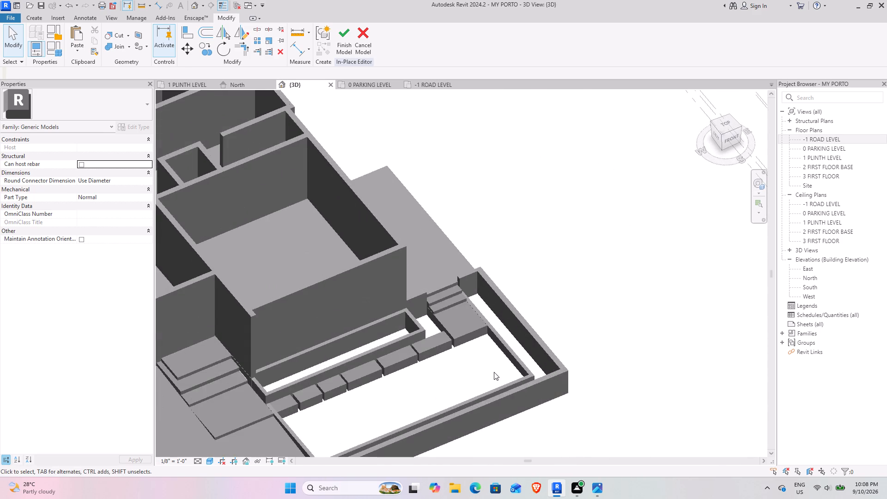
{"action": "middle_click_drag", "start_coordinate": [472, 375], "coordinate": [368, 347], "text": "shift"}
{"action": "scroll", "coordinate": [377, 318], "scroll_direction": "down", "scroll_amount": 3}
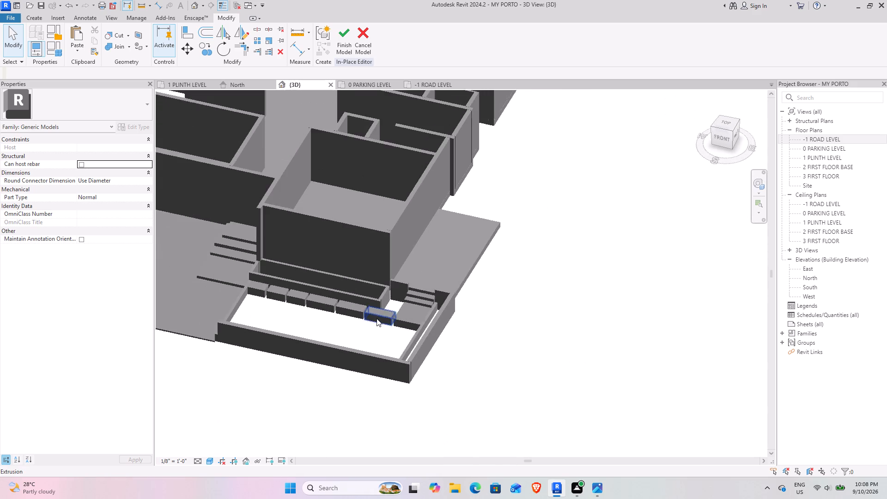
{"action": "middle_click_drag", "start_coordinate": [358, 319], "coordinate": [384, 371], "text": "shift"}
{"action": "middle_click_drag", "start_coordinate": [377, 359], "coordinate": [449, 353], "text": "shift"}
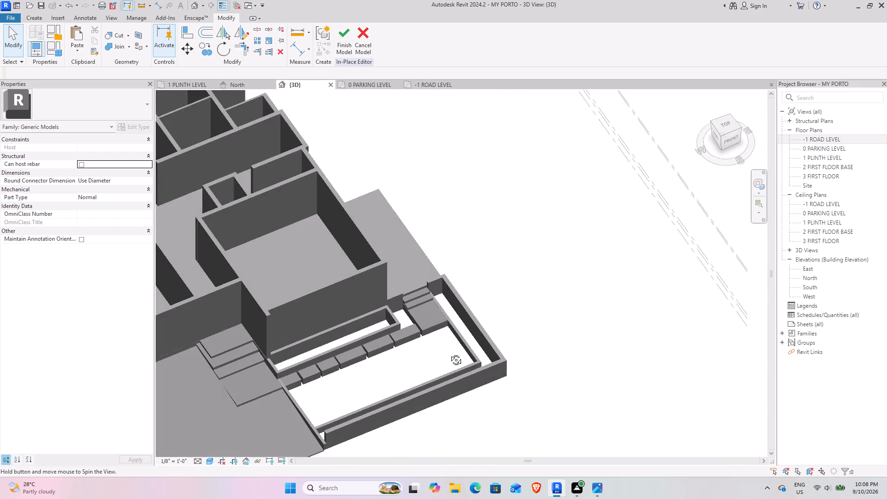
{"action": "middle_click_drag", "start_coordinate": [449, 353], "coordinate": [442, 372], "text": "shift"}
{"action": "scroll", "coordinate": [449, 365], "scroll_direction": "down", "scroll_amount": 5}
{"action": "middle_click_drag", "start_coordinate": [433, 370], "coordinate": [314, 348], "text": "shift"}
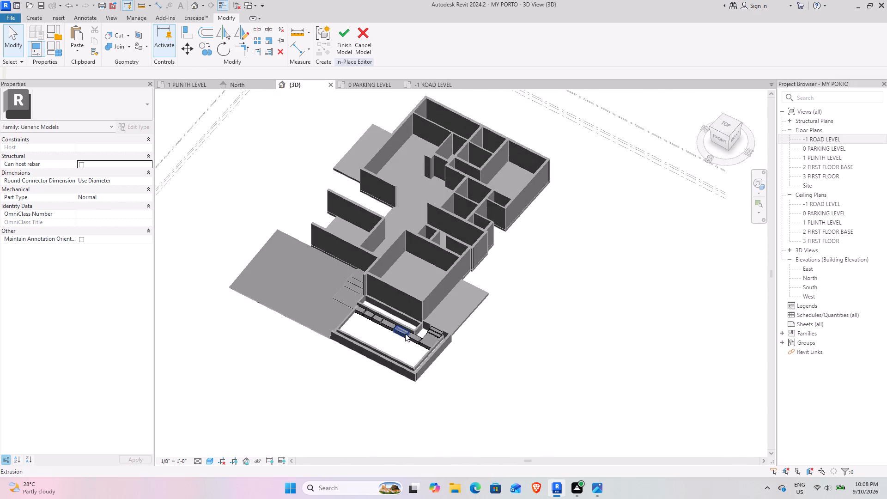
{"action": "scroll", "coordinate": [407, 328], "scroll_direction": "up", "scroll_amount": 4}
{"action": "middle_click_drag", "start_coordinate": [343, 347], "coordinate": [393, 391]}
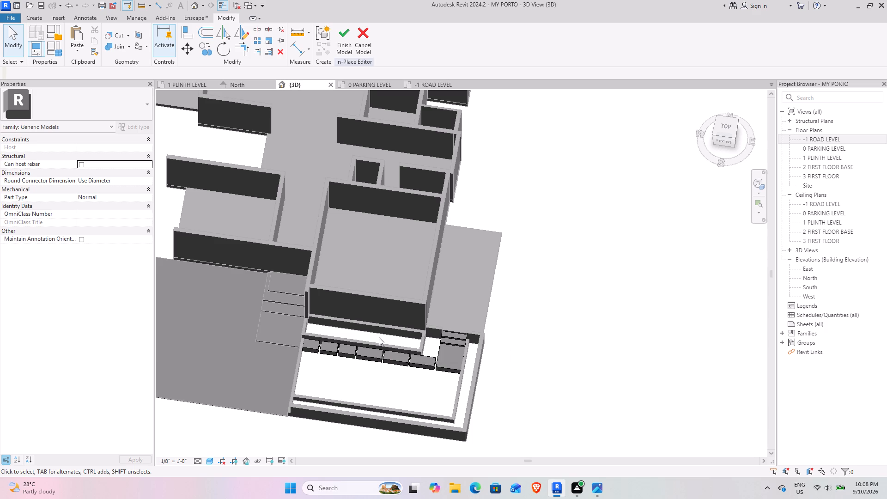
{"action": "scroll", "coordinate": [376, 331], "scroll_direction": "up", "scroll_amount": 5}
{"action": "middle_click_drag", "start_coordinate": [324, 378], "coordinate": [469, 271]}
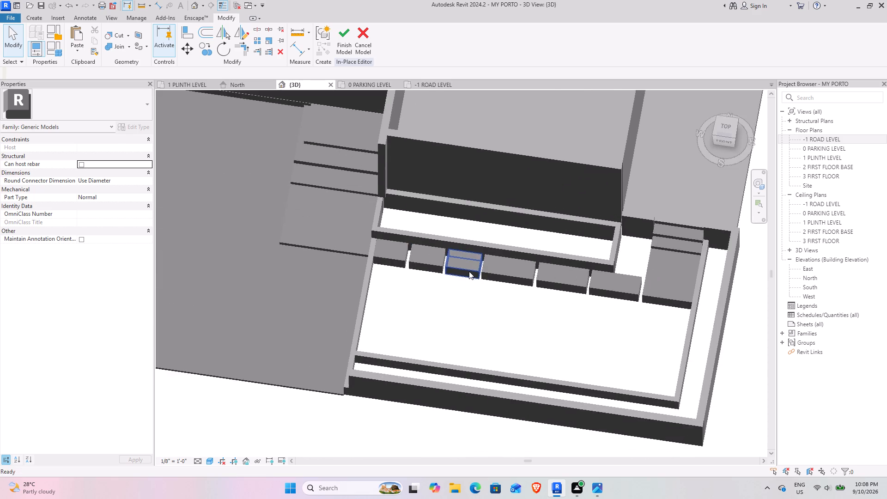
{"action": "scroll", "coordinate": [467, 271], "scroll_direction": "down", "scroll_amount": 4}
{"action": "middle_click_drag", "start_coordinate": [455, 282], "coordinate": [388, 312]}
{"action": "scroll", "coordinate": [495, 295], "scroll_direction": "up", "scroll_amount": 4}
{"action": "middle_click_drag", "start_coordinate": [489, 343], "coordinate": [405, 339]}
{"action": "scroll", "coordinate": [469, 272], "scroll_direction": "down", "scroll_amount": 5}
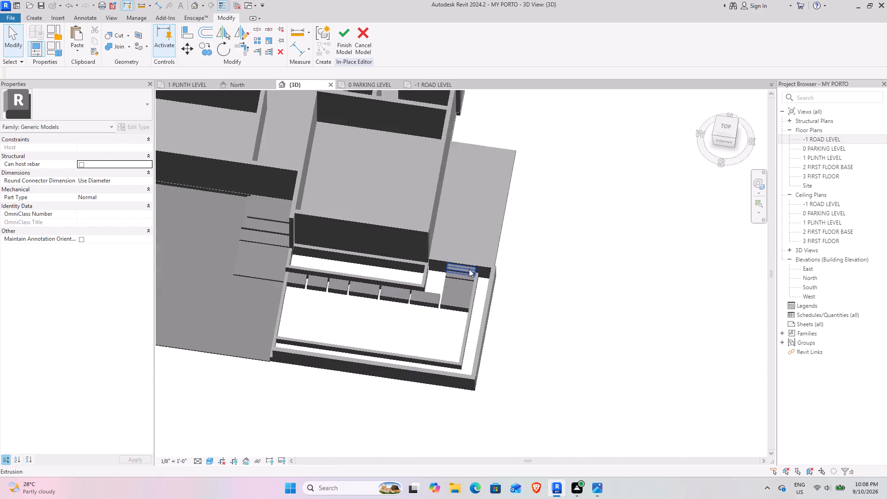
{"action": "middle_click_drag", "start_coordinate": [461, 267], "coordinate": [419, 350]}
{"action": "middle_click_drag", "start_coordinate": [462, 268], "coordinate": [487, 329]}
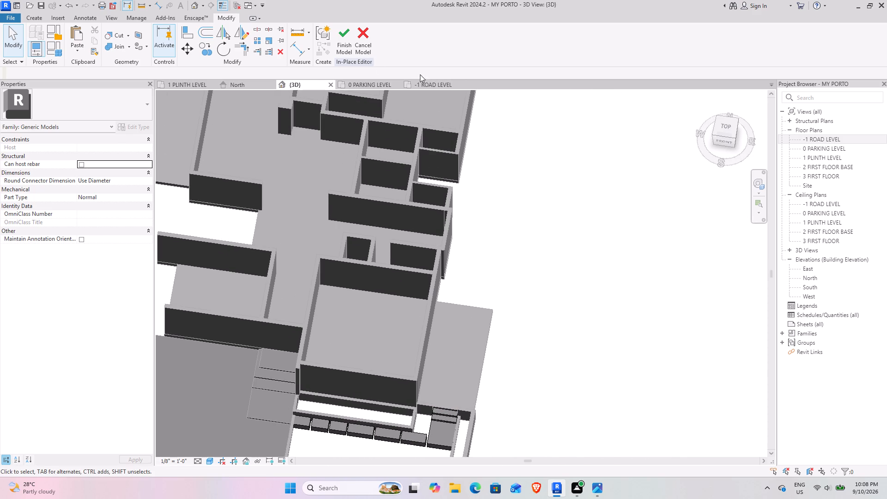
Finish the in-place model of the paving slabs and deck steps.
{"action": "left_click", "coordinate": [346, 46]}
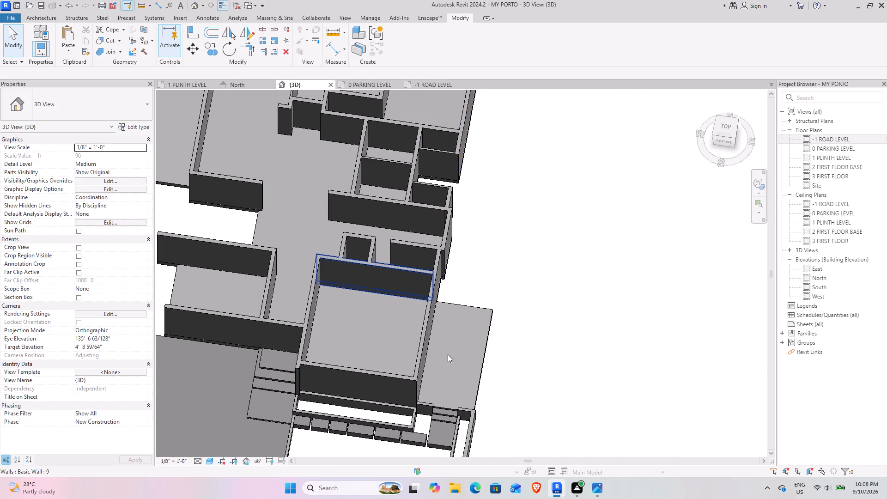
Examine the finished slabs and steps together with the lawn walls, entrance steps and porch ramp from several 3D angles.
{"action": "scroll", "coordinate": [448, 354], "scroll_direction": "down", "scroll_amount": 6}
{"action": "middle_click_drag", "start_coordinate": [418, 378], "coordinate": [524, 274], "text": "shift"}
{"action": "scroll", "coordinate": [416, 383], "scroll_direction": "up", "scroll_amount": 4}
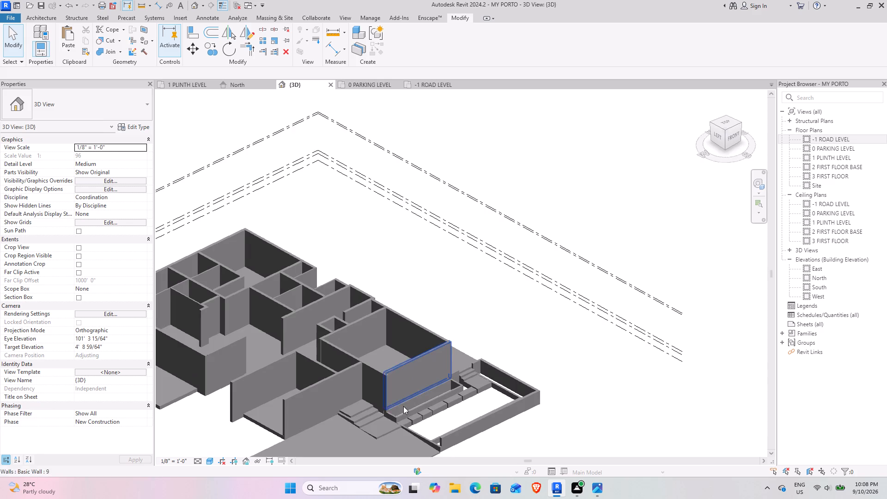
{"action": "middle_click_drag", "start_coordinate": [406, 398], "coordinate": [547, 250]}
{"action": "middle_click_drag", "start_coordinate": [540, 282], "coordinate": [377, 262], "text": "shift"}
{"action": "middle_click_drag", "start_coordinate": [614, 218], "coordinate": [485, 372]}
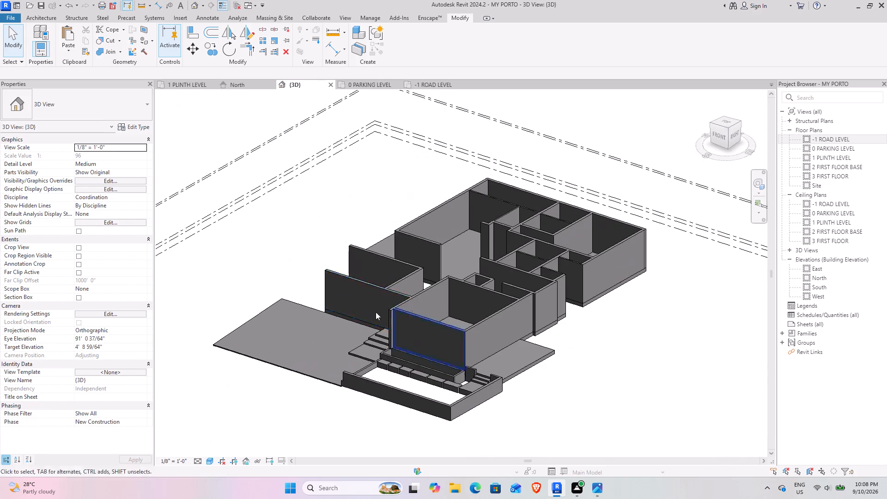
{"action": "middle_click_drag", "start_coordinate": [462, 304], "coordinate": [570, 313], "text": "shift"}
{"action": "middle_click_drag", "start_coordinate": [509, 349], "coordinate": [567, 274]}
{"action": "middle_click_drag", "start_coordinate": [479, 304], "coordinate": [486, 297], "text": "shift"}
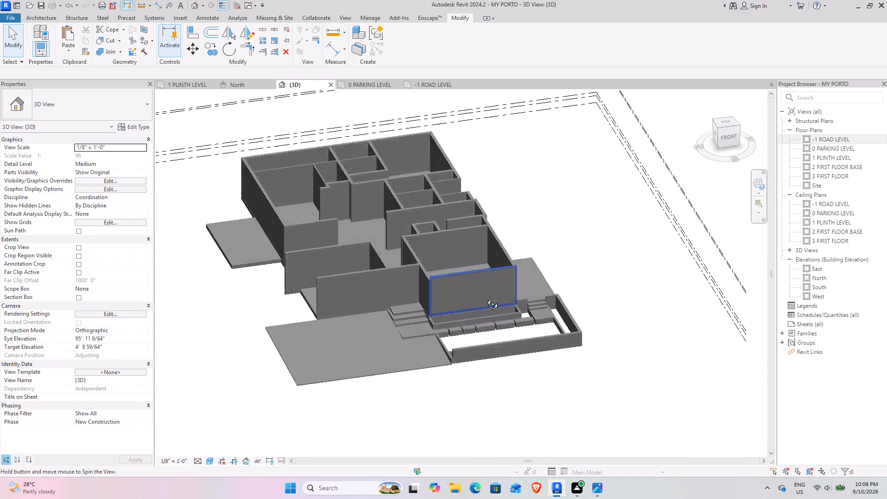
{"action": "middle_click_drag", "start_coordinate": [486, 297], "coordinate": [498, 371], "text": "shift"}
{"action": "scroll", "coordinate": [540, 287], "scroll_direction": "up", "scroll_amount": 3}
{"action": "middle_click_drag", "start_coordinate": [557, 325], "coordinate": [362, 314], "text": "shift"}
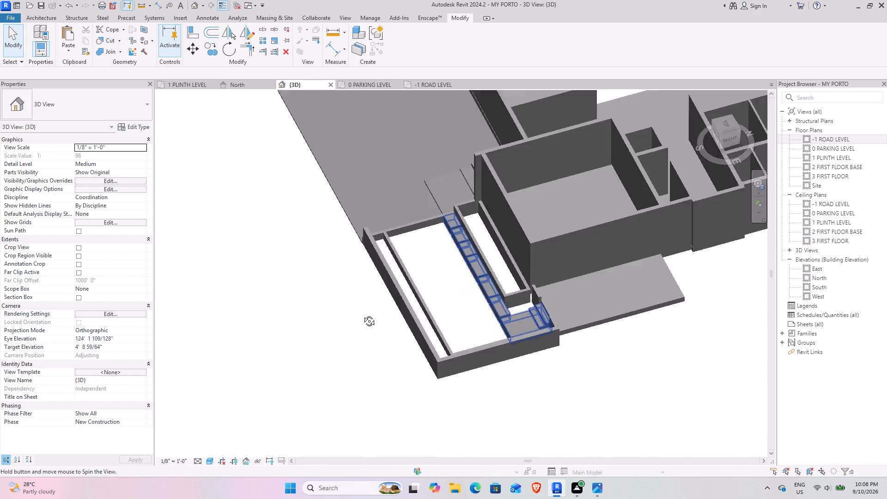
{"action": "middle_click_drag", "start_coordinate": [362, 314], "coordinate": [421, 297], "text": "shift"}
{"action": "middle_click_drag", "start_coordinate": [414, 304], "coordinate": [594, 402]}
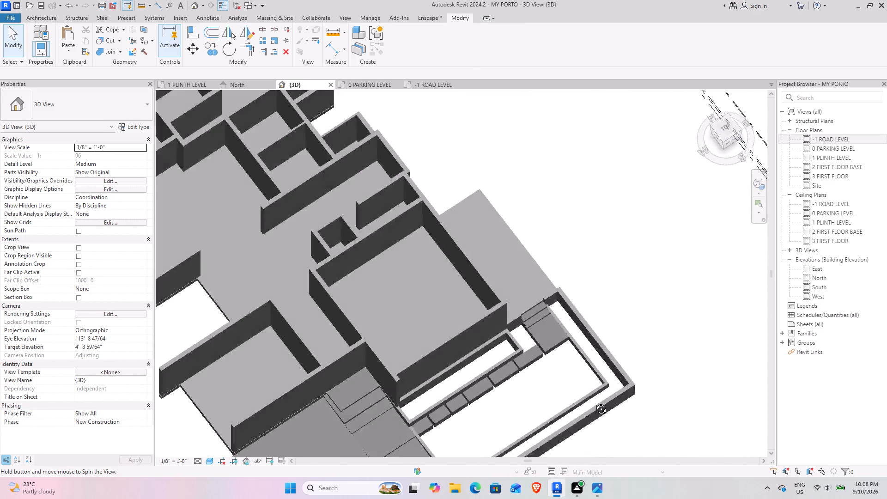
{"action": "middle_click_drag", "start_coordinate": [594, 402], "coordinate": [415, 261]}
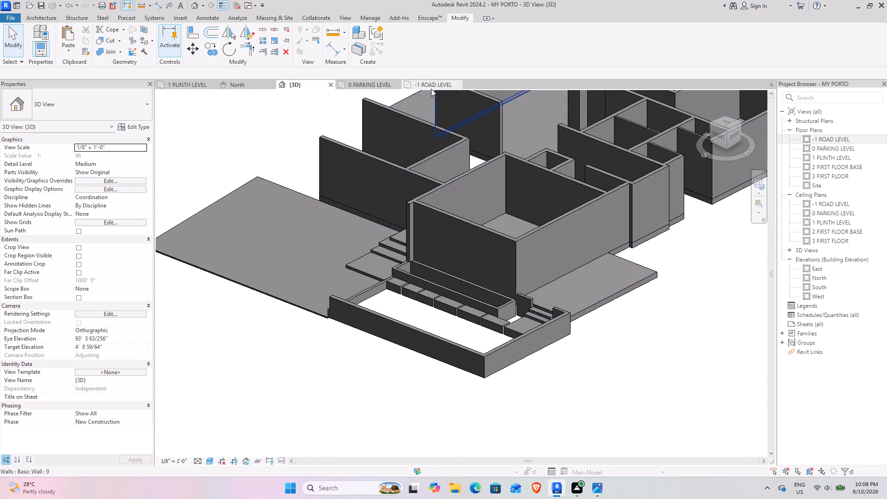
Examine the lawn, planter strip, paving and deck surroundings in the -1 ROAD LEVEL floor plan.
{"action": "left_click", "coordinate": [429, 83]}
{"action": "scroll", "coordinate": [462, 310], "scroll_direction": "down", "scroll_amount": 9}
{"action": "middle_click_drag", "start_coordinate": [412, 380], "coordinate": [533, 273]}
{"action": "scroll", "coordinate": [486, 265], "scroll_direction": "down", "scroll_amount": 5}
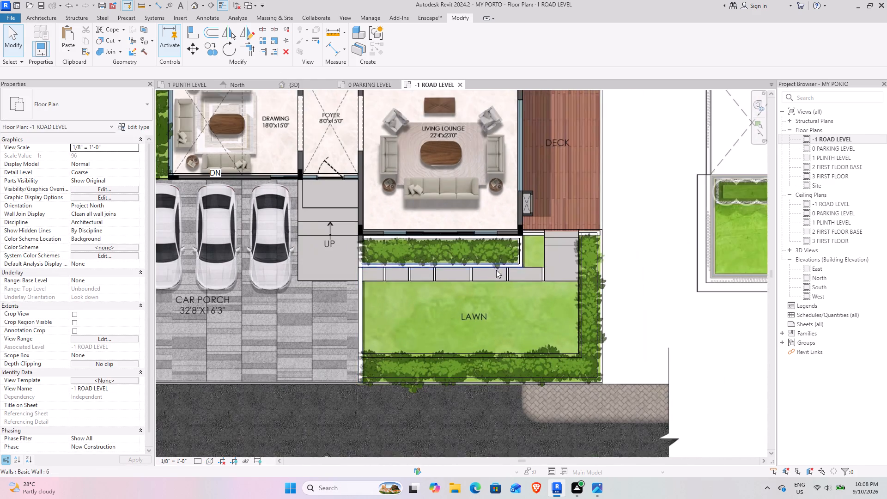
{"action": "middle_click_drag", "start_coordinate": [329, 302], "coordinate": [435, 272]}
{"action": "scroll", "coordinate": [558, 272], "scroll_direction": "up", "scroll_amount": 3}
{"action": "middle_click_drag", "start_coordinate": [581, 277], "coordinate": [483, 335]}
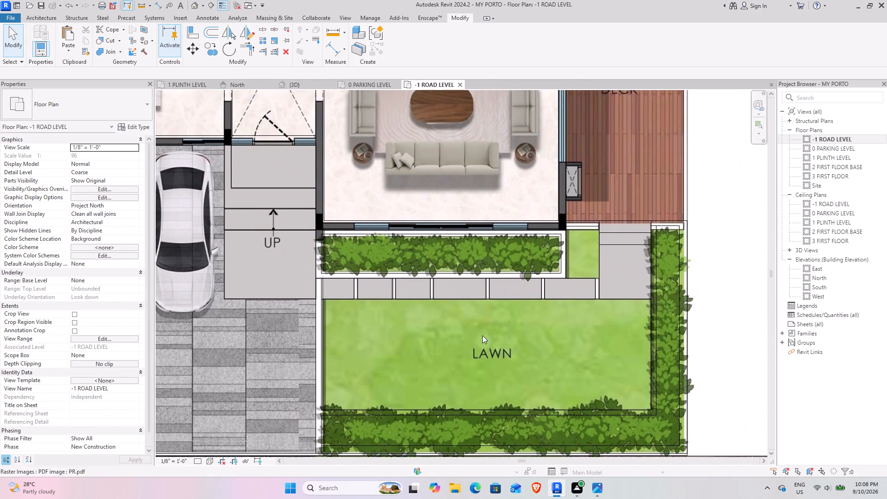
{"action": "scroll", "coordinate": [485, 327], "scroll_direction": "down", "scroll_amount": 4}
{"action": "middle_click_drag", "start_coordinate": [443, 325], "coordinate": [510, 363]}
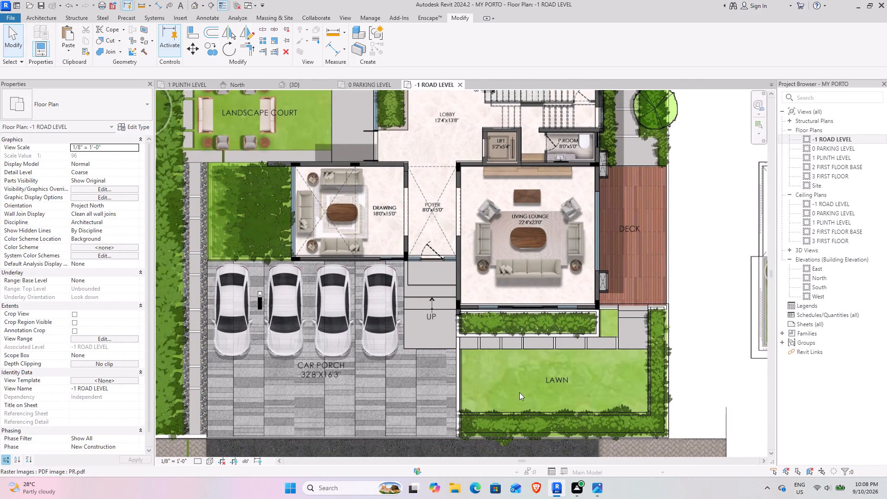
{"action": "scroll", "coordinate": [560, 318], "scroll_direction": "up", "scroll_amount": 4}
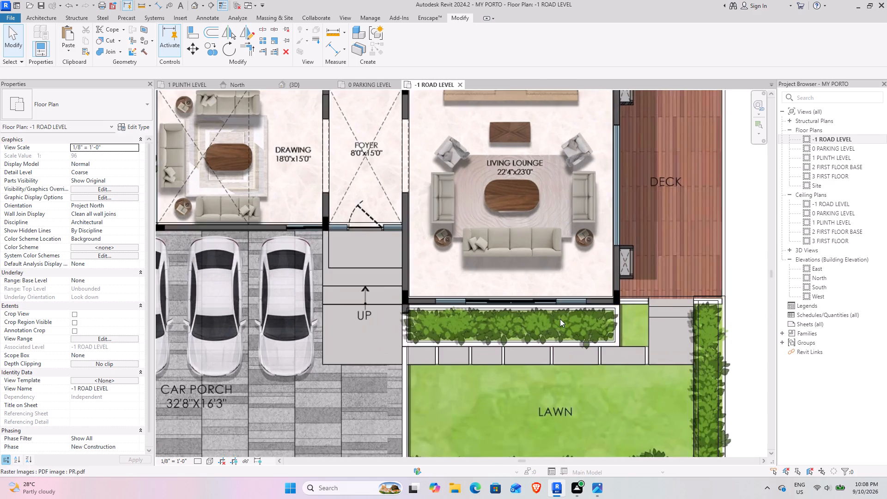
{"action": "scroll", "coordinate": [618, 348], "scroll_direction": "up", "scroll_amount": 1}
{"action": "middle_click_drag", "start_coordinate": [605, 347], "coordinate": [384, 247]}
{"action": "scroll", "coordinate": [377, 248], "scroll_direction": "down", "scroll_amount": 4}
{"action": "middle_click_drag", "start_coordinate": [349, 294], "coordinate": [432, 268]}
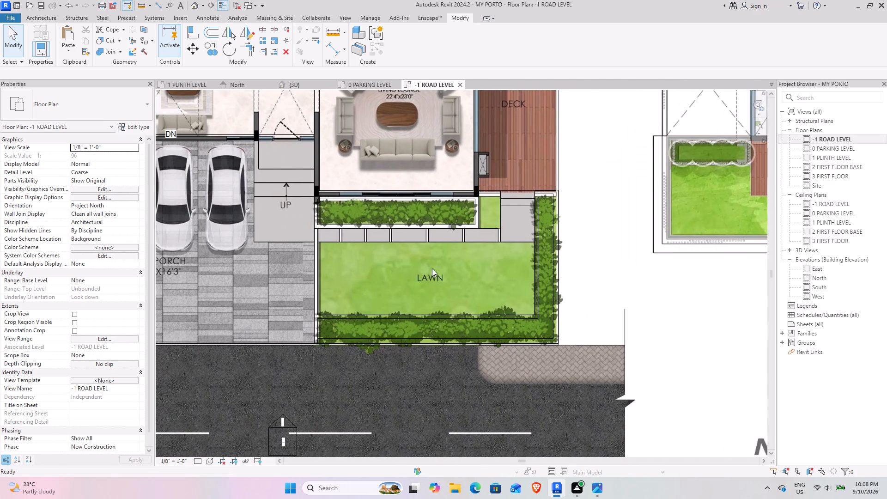
Compare the bungalow's reference rendering with the lawn boundary in plan and with the porch edge at a low 3D angle.
{"action": "key", "text": "alt+Tab"}
{"action": "middle_click_drag", "start_coordinate": [262, 376], "coordinate": [311, 343]}
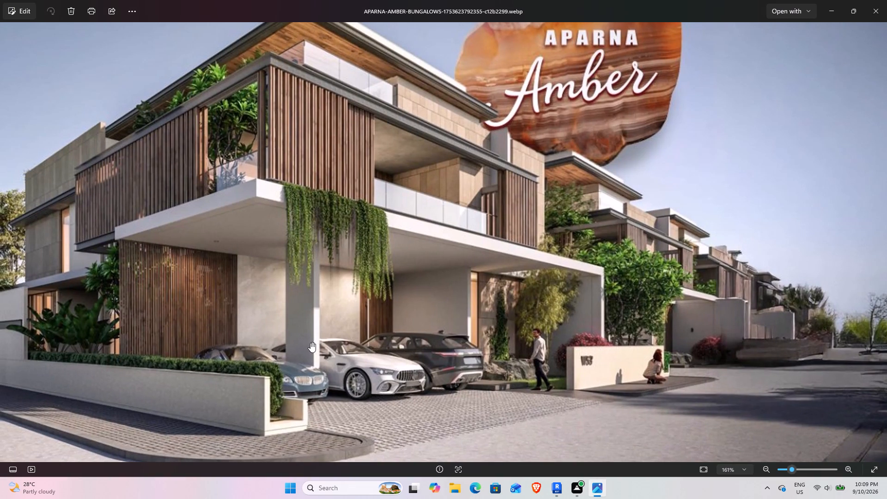
{"action": "key", "text": "alt+Tab"}
{"action": "scroll", "coordinate": [349, 342], "scroll_direction": "down", "scroll_amount": 1}
{"action": "scroll", "coordinate": [328, 293], "scroll_direction": "up", "scroll_amount": 4}
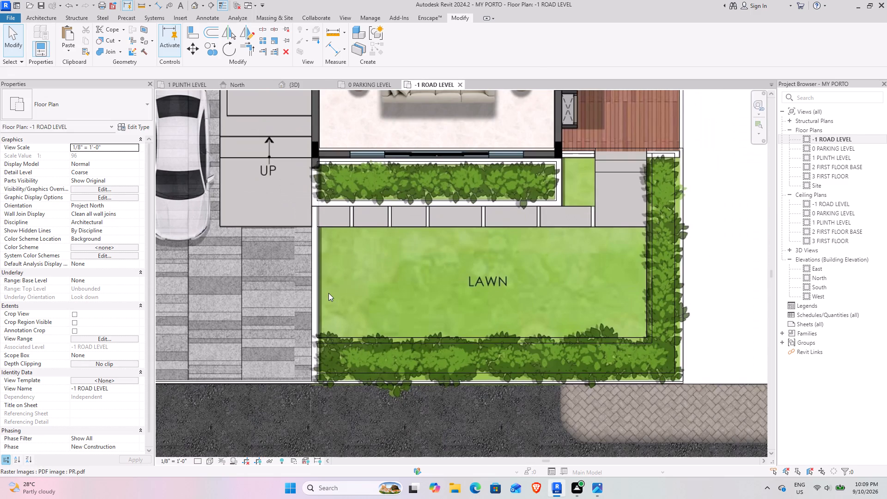
{"action": "left_click", "coordinate": [290, 85]}
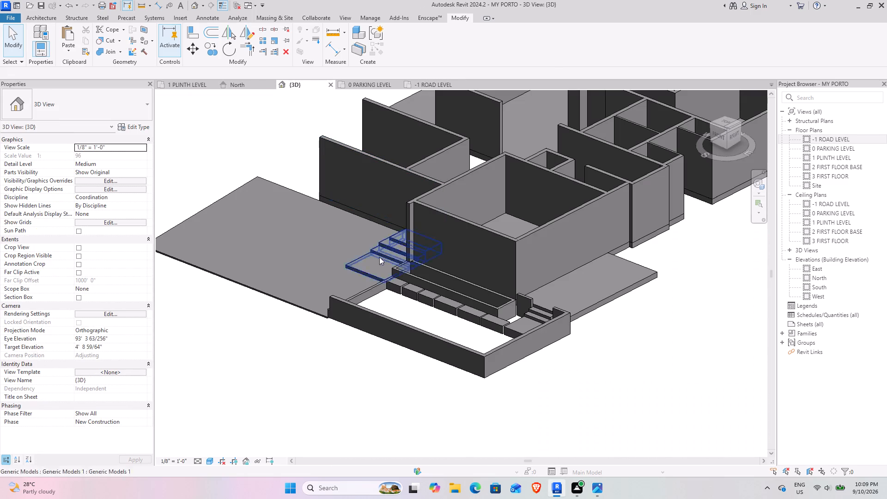
{"action": "middle_click_drag", "start_coordinate": [382, 332], "coordinate": [574, 247], "text": "shift"}
{"action": "scroll", "coordinate": [473, 349], "scroll_direction": "up", "scroll_amount": 4}
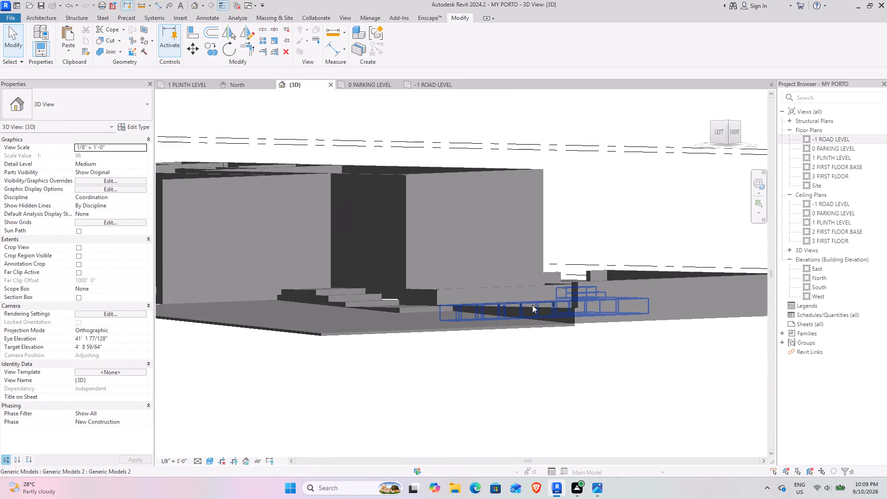
{"action": "middle_click_drag", "start_coordinate": [532, 303], "coordinate": [529, 310], "text": "shift"}
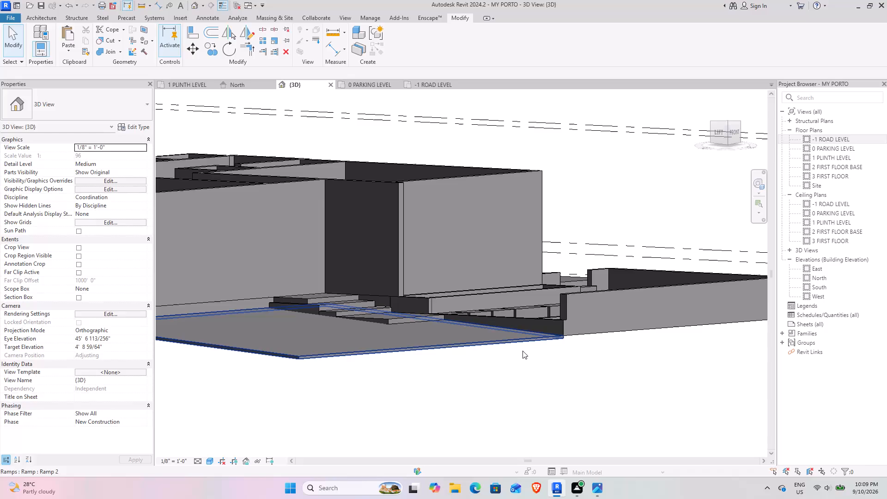
{"action": "scroll", "coordinate": [538, 309], "scroll_direction": "down", "scroll_amount": 4}
Start a floor at the lawn on the -1 ROAD LEVEL plan and duplicate the Generic - 12" floor type as 6".
{"action": "left_click", "coordinate": [420, 85]}
{"action": "scroll", "coordinate": [412, 267], "scroll_direction": "down", "scroll_amount": 2}
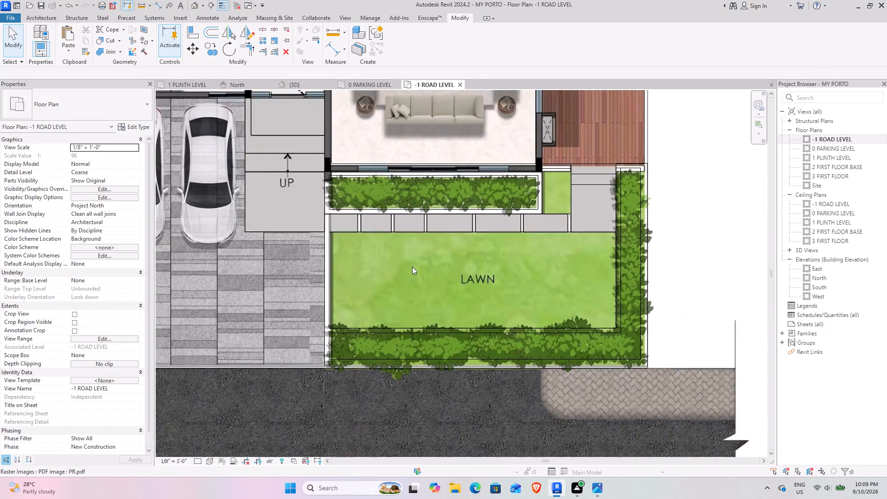
{"action": "scroll", "coordinate": [412, 267], "scroll_direction": "down", "scroll_amount": 2}
{"action": "middle_click_drag", "start_coordinate": [409, 271], "coordinate": [409, 316]}
{"action": "scroll", "coordinate": [404, 298], "scroll_direction": "up", "scroll_amount": 4}
{"action": "middle_click_drag", "start_coordinate": [415, 290], "coordinate": [400, 280]}
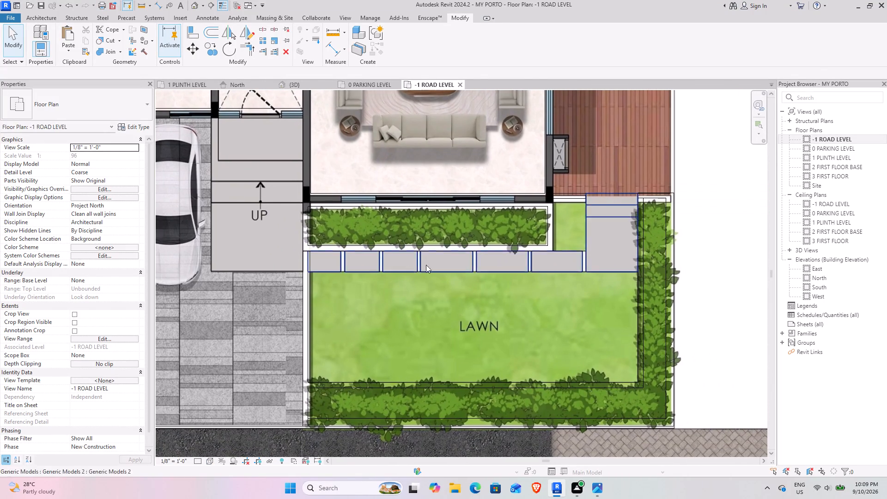
{"action": "scroll", "coordinate": [466, 222], "scroll_direction": "up", "scroll_amount": 3}
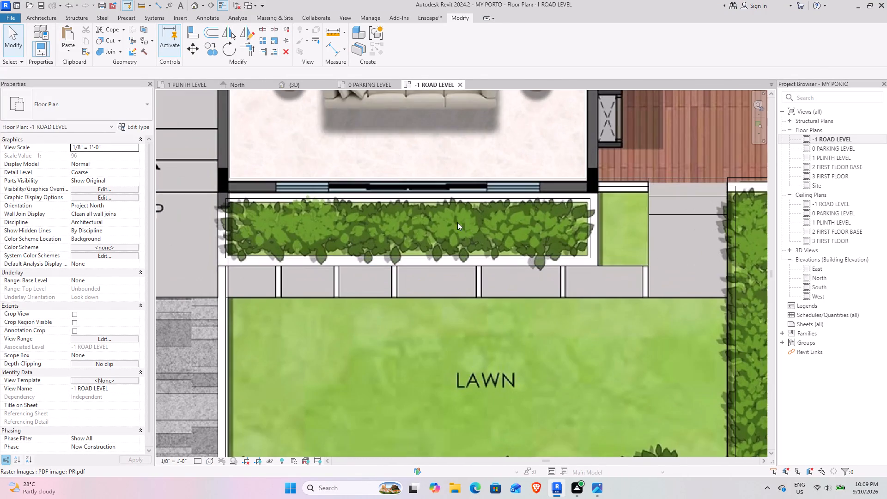
{"action": "middle_click_drag", "start_coordinate": [339, 211], "coordinate": [358, 229]}
{"action": "left_click", "coordinate": [49, 18]}
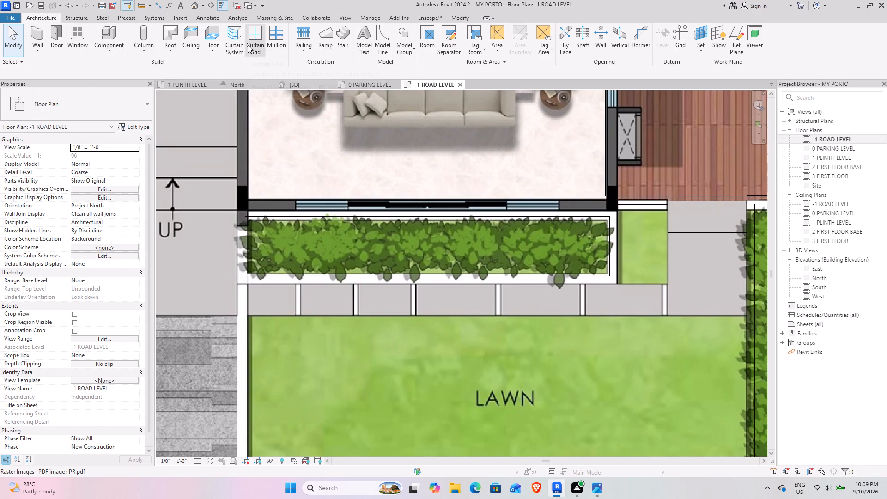
{"action": "left_click", "coordinate": [213, 31]}
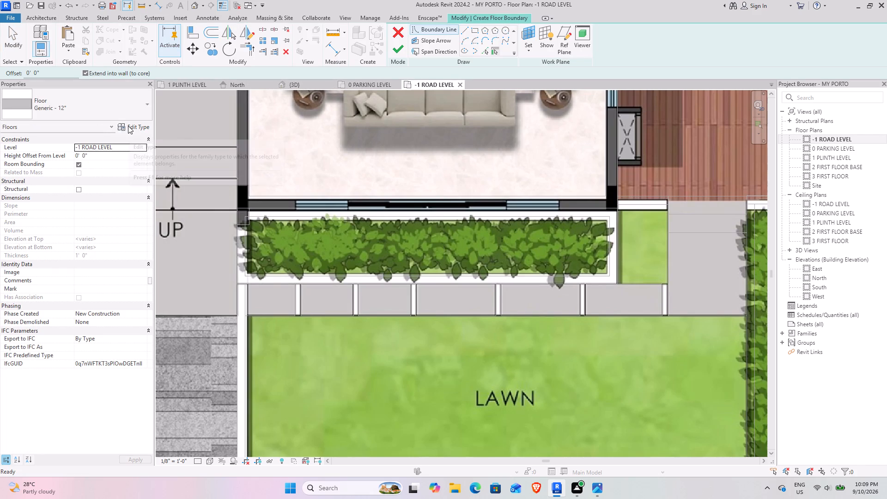
{"action": "left_click", "coordinate": [128, 126]}
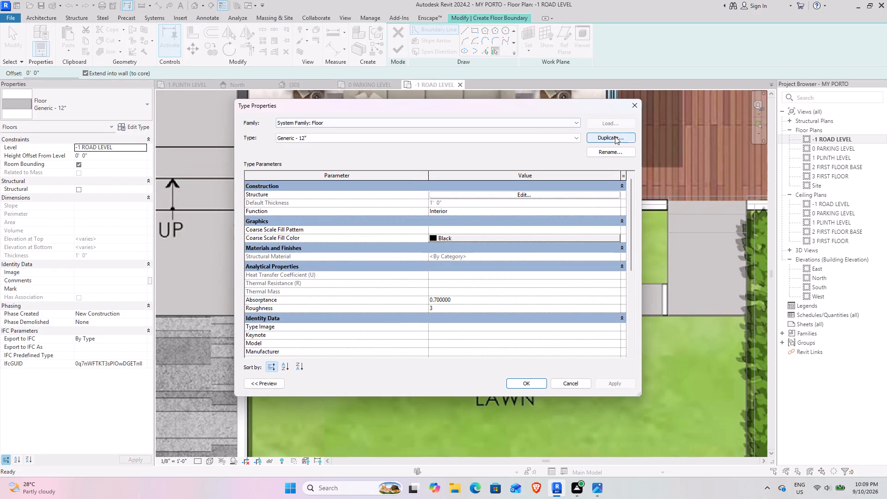
{"action": "left_click", "coordinate": [615, 136]}
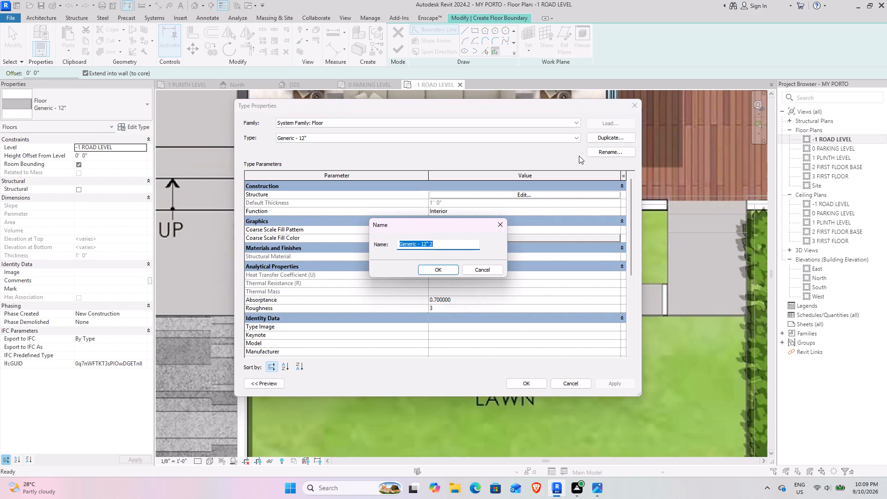
{"action": "type", "text": "6\""}
{"action": "key", "text": "Return"}
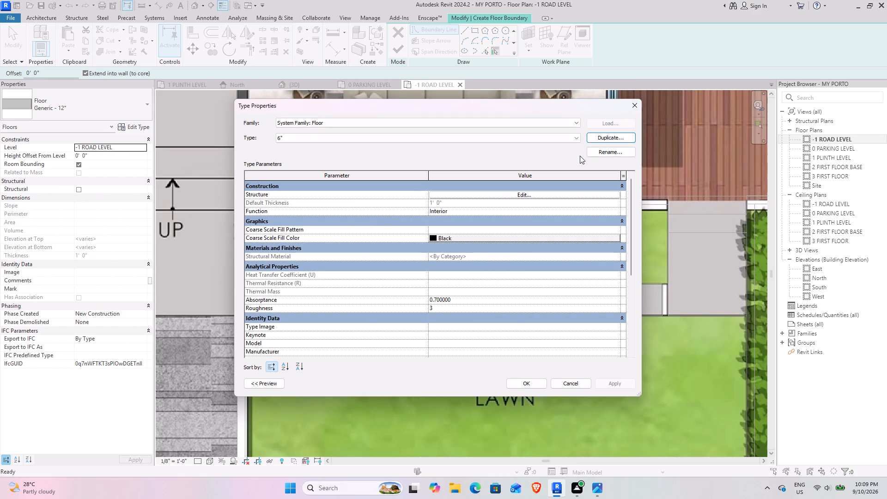
Set the structure layer thickness of the new 6" floor type to 6".
{"action": "left_click", "coordinate": [523, 194]}
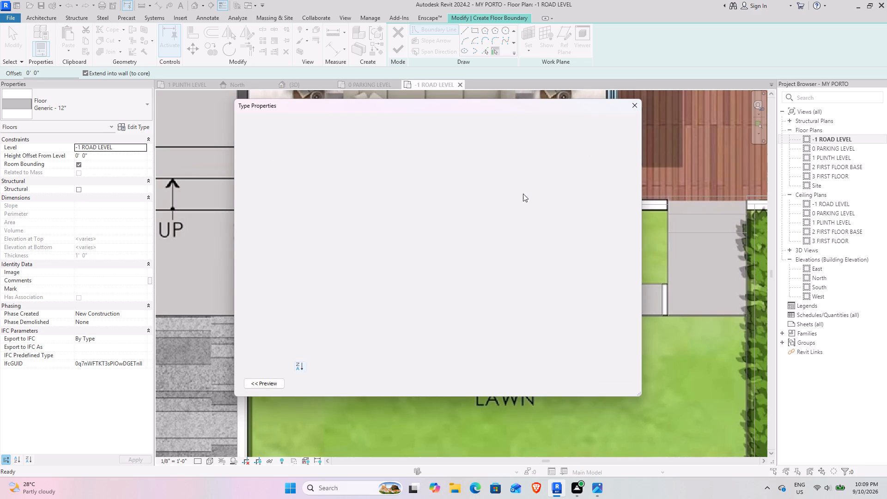
{"action": "left_click", "coordinate": [451, 189]}
{"action": "left_click", "coordinate": [449, 196]}
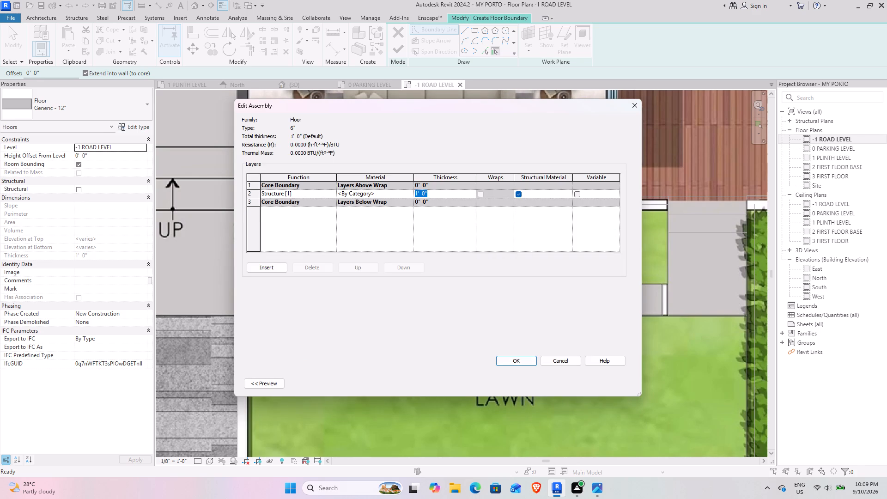
{"action": "type", "text": "6\""}
{"action": "key", "text": "Return"}
Assign the Grass material to the 6" floor's structure layer, with render appearance used for its shading, and accept the type.
{"action": "left_click", "coordinate": [408, 195]}
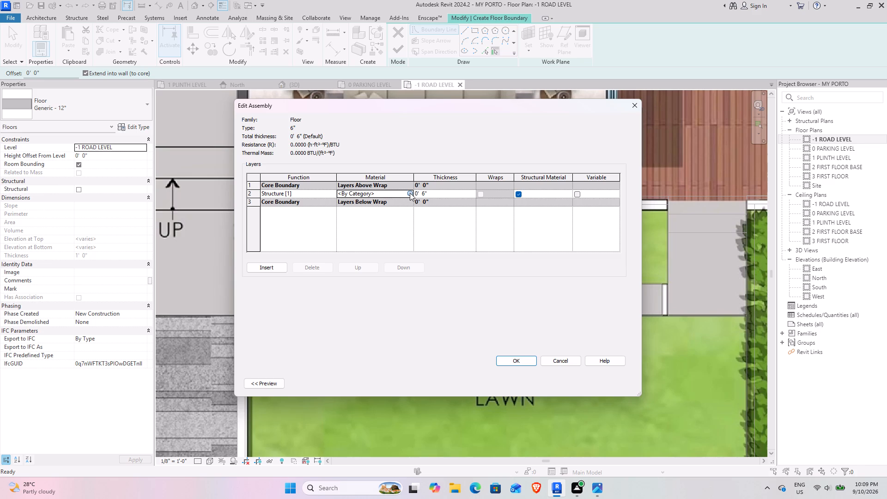
{"action": "left_click", "coordinate": [410, 193]}
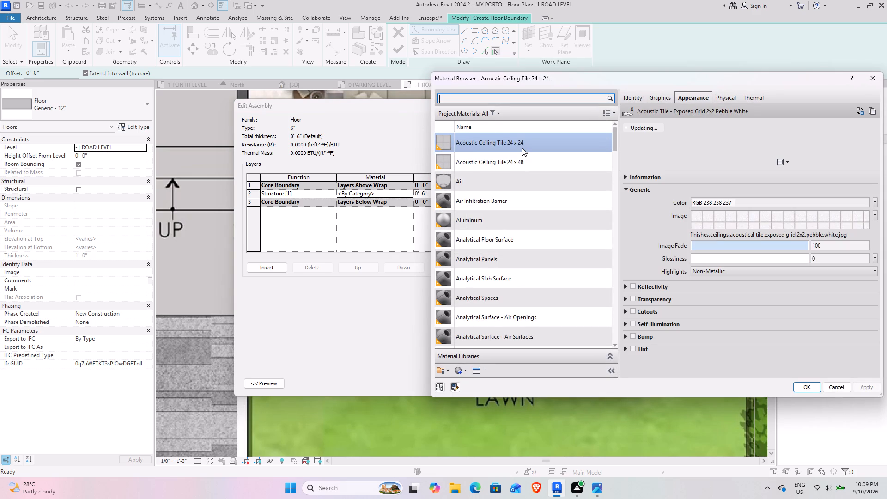
{"action": "type", "text": "GR"}
{"action": "type", "text": "AS"}
{"action": "left_click", "coordinate": [467, 158]}
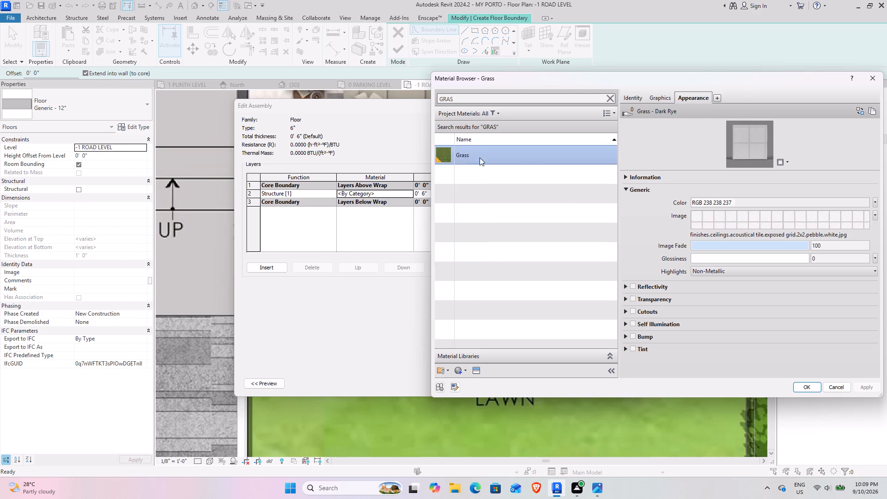
{"action": "left_click", "coordinate": [666, 96]}
{"action": "left_click", "coordinate": [690, 124]}
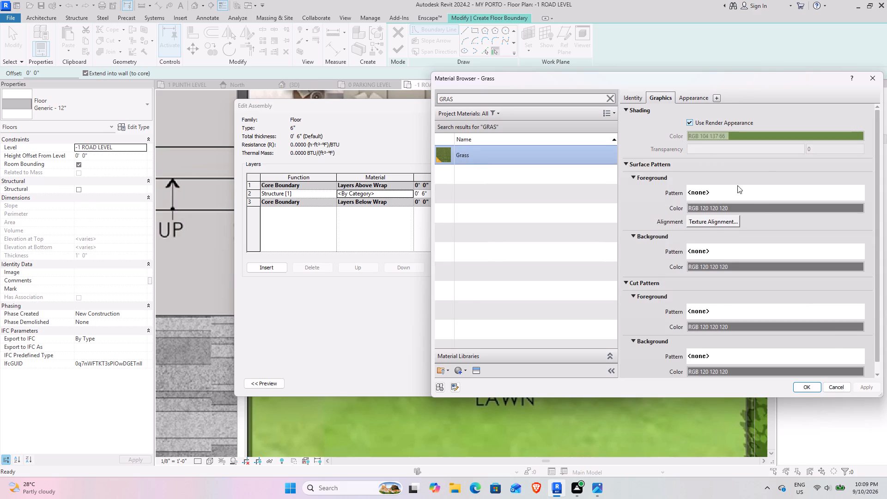
{"action": "left_click", "coordinate": [859, 389]}
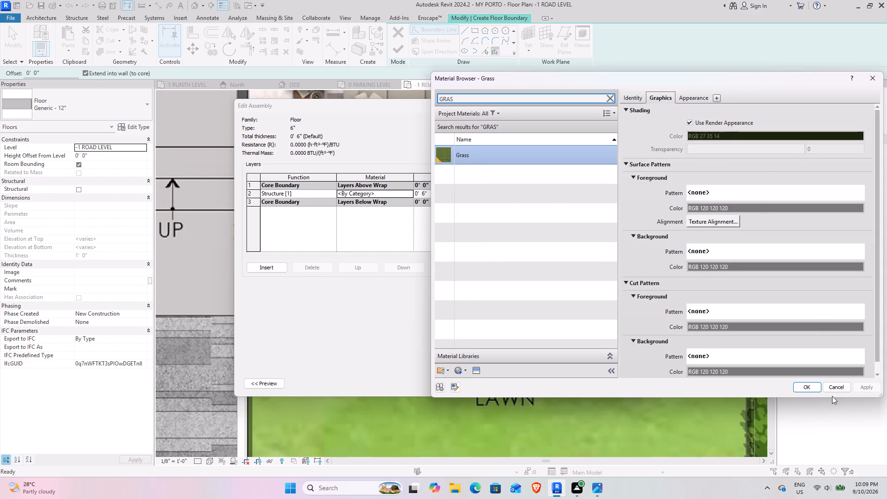
{"action": "left_click", "coordinate": [799, 387]}
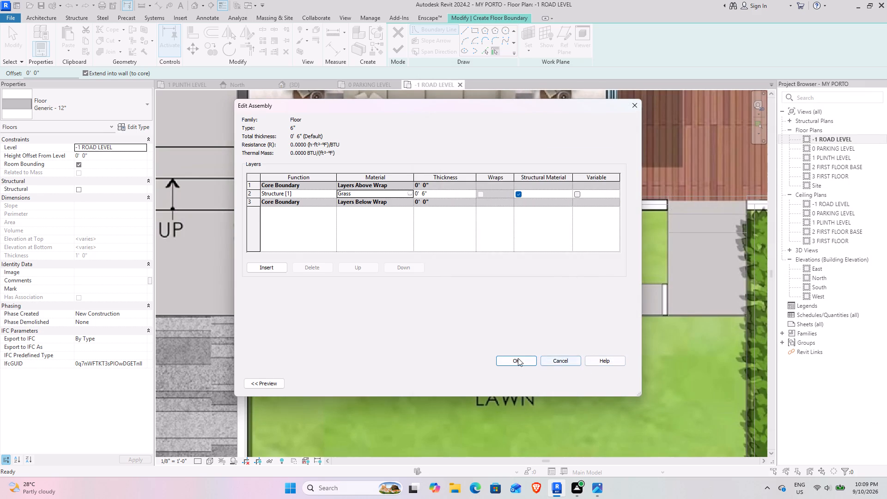
{"action": "left_click", "coordinate": [515, 360]}
{"action": "left_click", "coordinate": [609, 381]}
{"action": "left_click", "coordinate": [521, 387]}
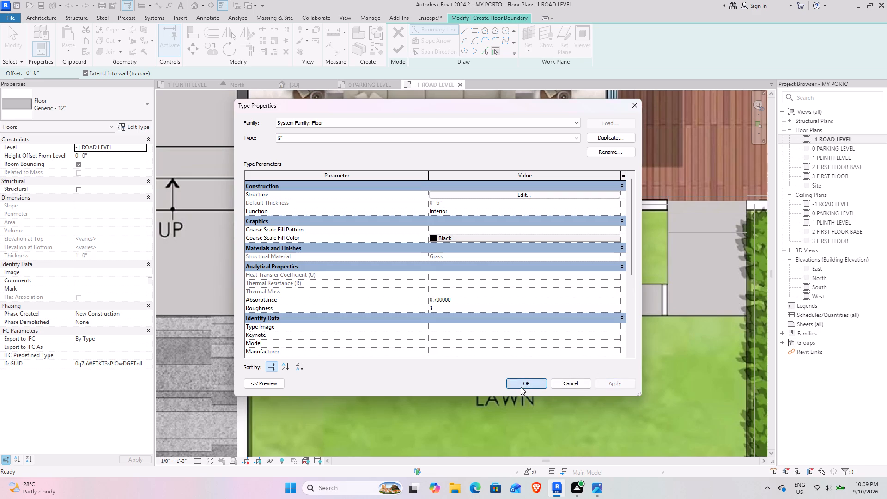
Sketch a rectangular floor boundary around the planter strip below the living room window, between its wall corners.
{"action": "scroll", "coordinate": [258, 213], "scroll_direction": "up", "scroll_amount": 3}
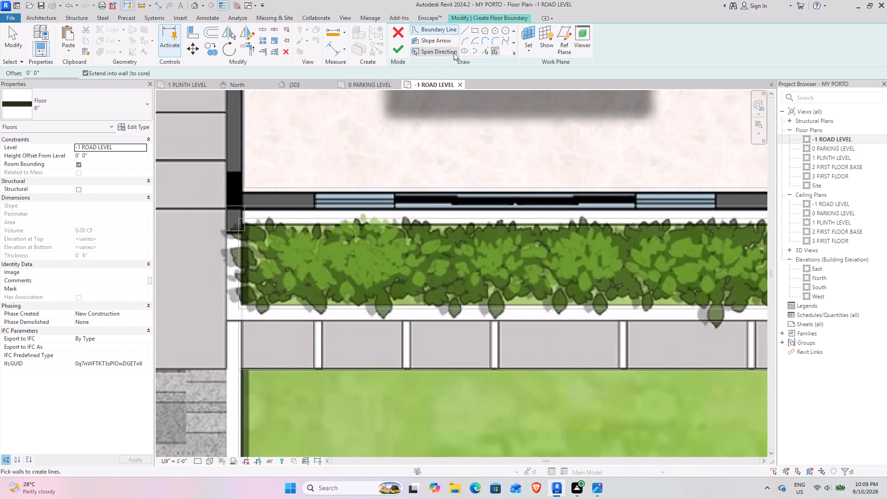
{"action": "left_click", "coordinate": [480, 30]}
{"action": "left_click", "coordinate": [476, 30]}
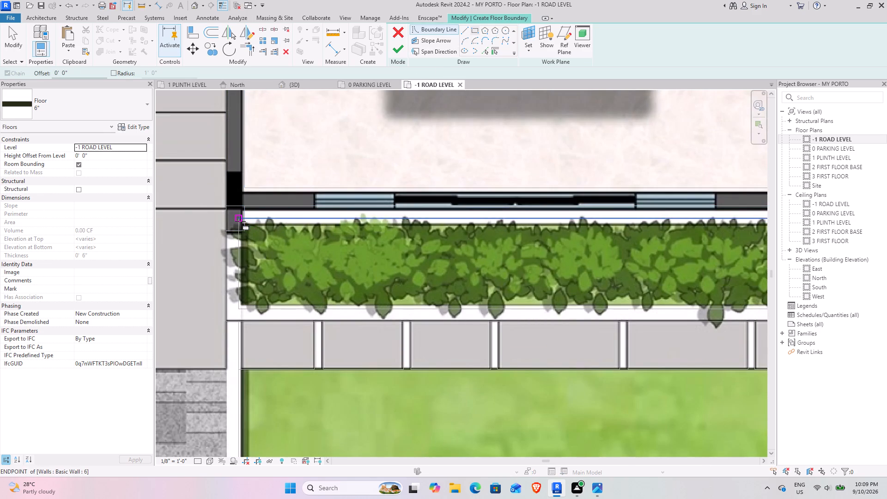
{"action": "left_click", "coordinate": [240, 221]}
{"action": "middle_click_drag", "start_coordinate": [498, 296], "coordinate": [327, 287]}
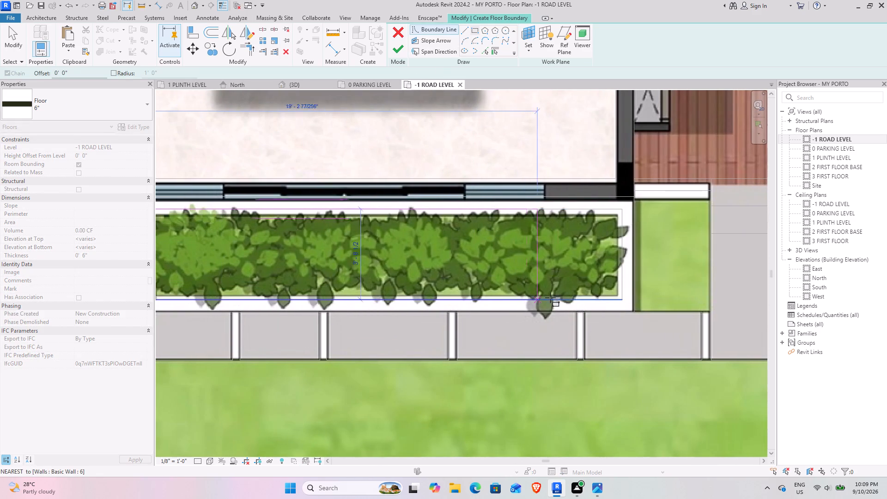
{"action": "left_click", "coordinate": [621, 298]}
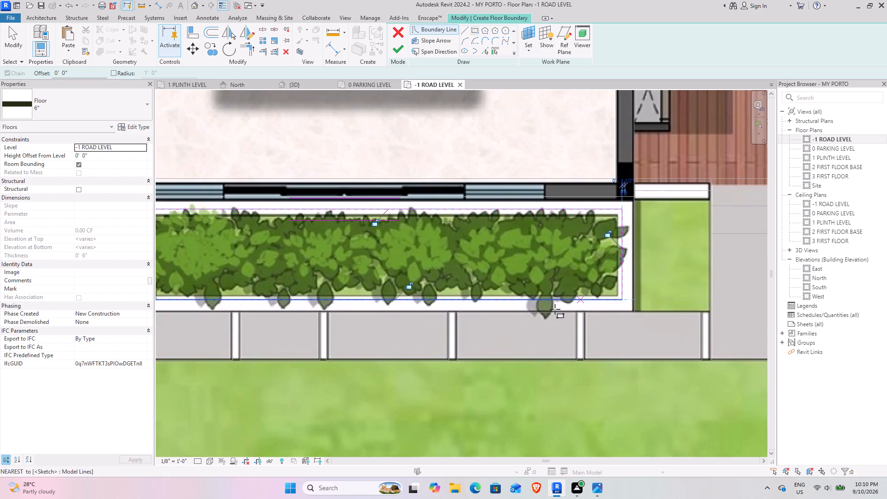
Sketch a rectangular floor boundary about 3'-2" by 4'-11 1/2" around the small grass patch beside the window planter.
{"action": "middle_click_drag", "start_coordinate": [375, 346], "coordinate": [453, 299]}
{"action": "scroll", "coordinate": [453, 298], "scroll_direction": "down", "scroll_amount": 5}
{"action": "middle_click_drag", "start_coordinate": [455, 359], "coordinate": [463, 315]}
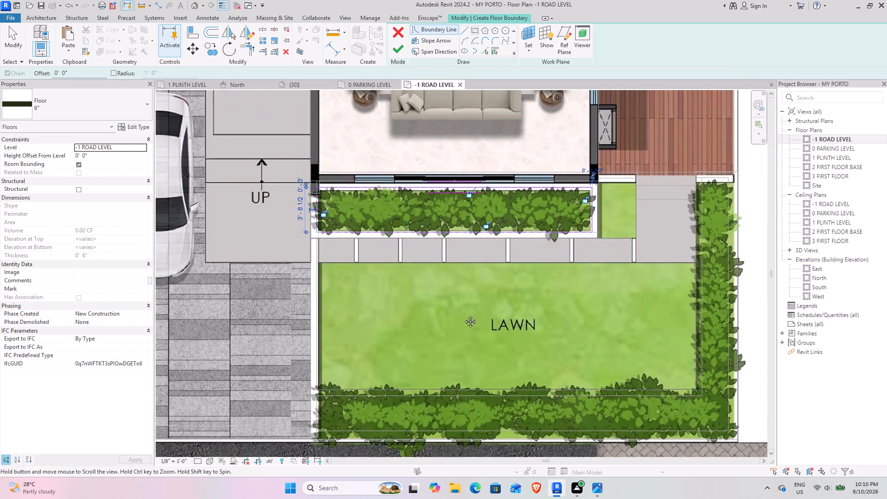
{"action": "middle_click_drag", "start_coordinate": [463, 315], "coordinate": [383, 337]}
{"action": "scroll", "coordinate": [520, 201], "scroll_direction": "up", "scroll_amount": 4}
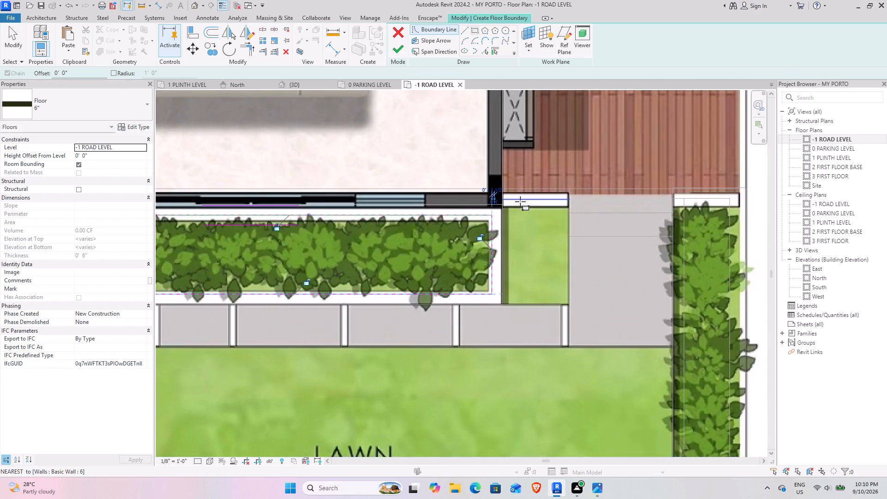
{"action": "scroll", "coordinate": [520, 201], "scroll_direction": "up", "scroll_amount": 6}
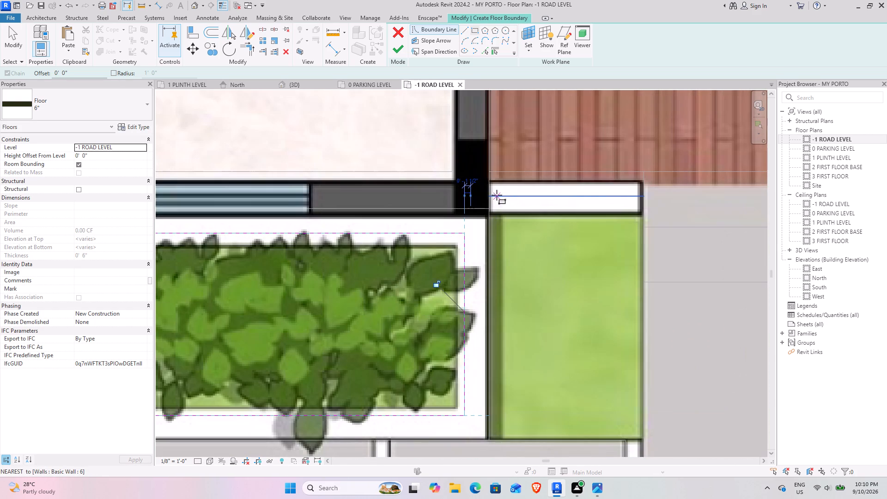
{"action": "left_click", "coordinate": [490, 195]}
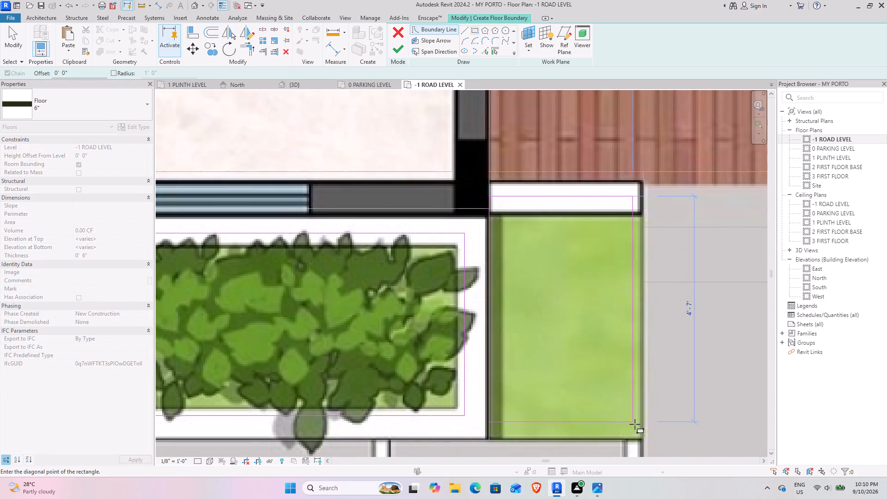
{"action": "middle_click_drag", "start_coordinate": [634, 423], "coordinate": [564, 258]}
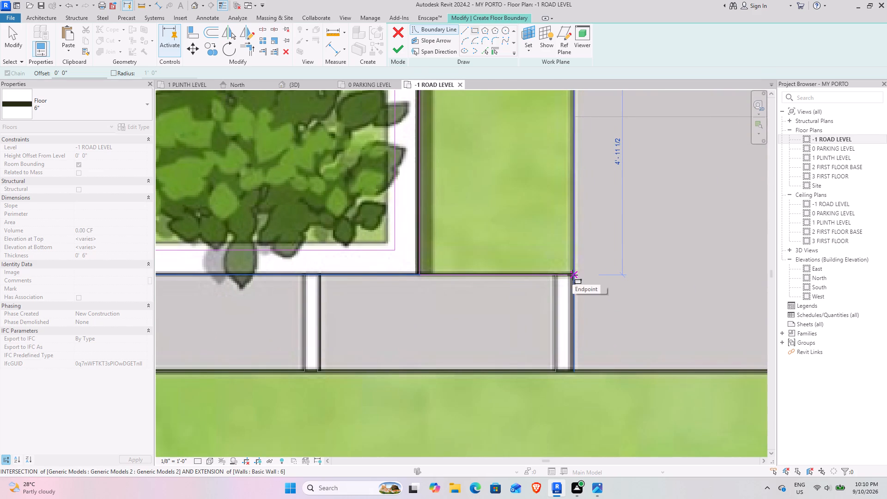
{"action": "left_click", "coordinate": [572, 275]}
Sketch a rectangular floor boundary about 2'-2" by 20'-9 1/2" along the hedge strip from the deck edge to the road-side corner.
{"action": "scroll", "coordinate": [549, 281], "scroll_direction": "down", "scroll_amount": 4}
{"action": "middle_click_drag", "start_coordinate": [563, 336], "coordinate": [401, 330]}
{"action": "scroll", "coordinate": [401, 330], "scroll_direction": "down", "scroll_amount": 4}
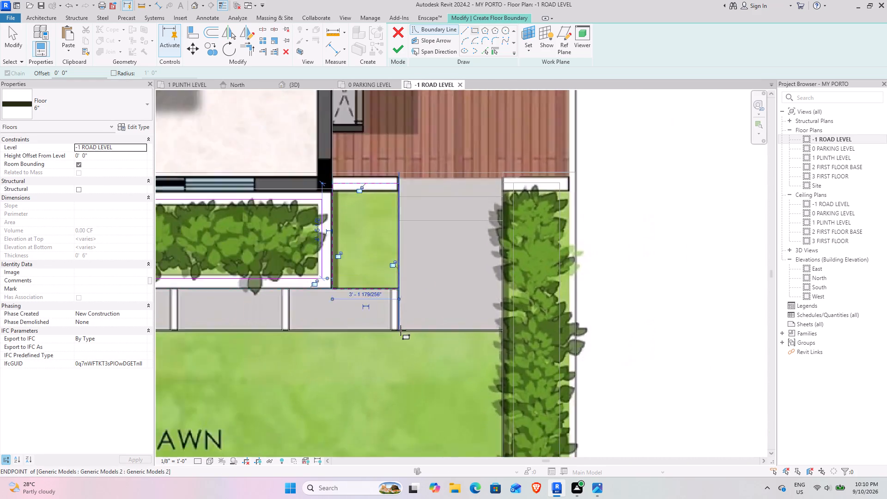
{"action": "scroll", "coordinate": [401, 330], "scroll_direction": "down", "scroll_amount": 1}
{"action": "middle_click_drag", "start_coordinate": [377, 337], "coordinate": [533, 272]}
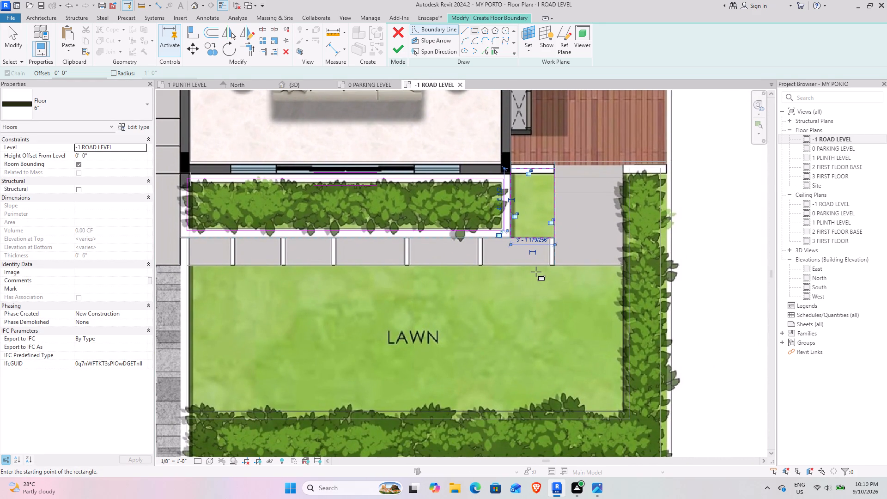
{"action": "scroll", "coordinate": [644, 176], "scroll_direction": "up", "scroll_amount": 7}
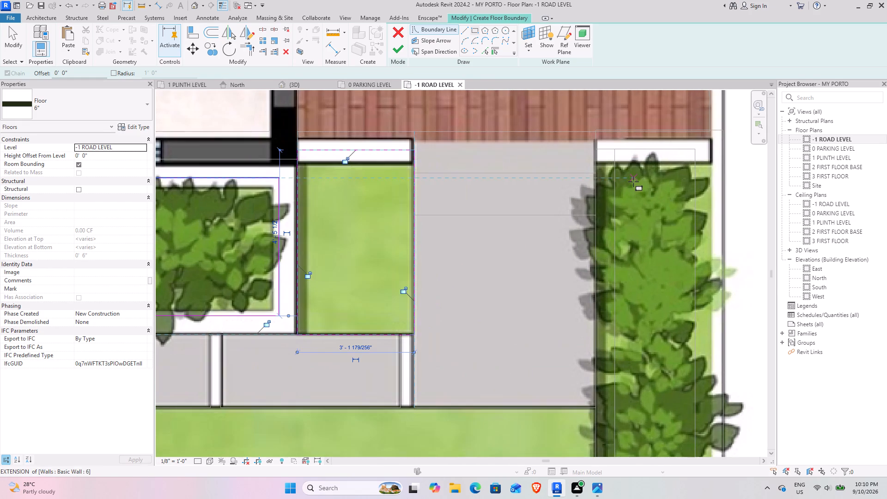
{"action": "left_click", "coordinate": [617, 151]}
{"action": "scroll", "coordinate": [677, 262], "scroll_direction": "down", "scroll_amount": 4}
{"action": "middle_click_drag", "start_coordinate": [669, 334], "coordinate": [705, 158]}
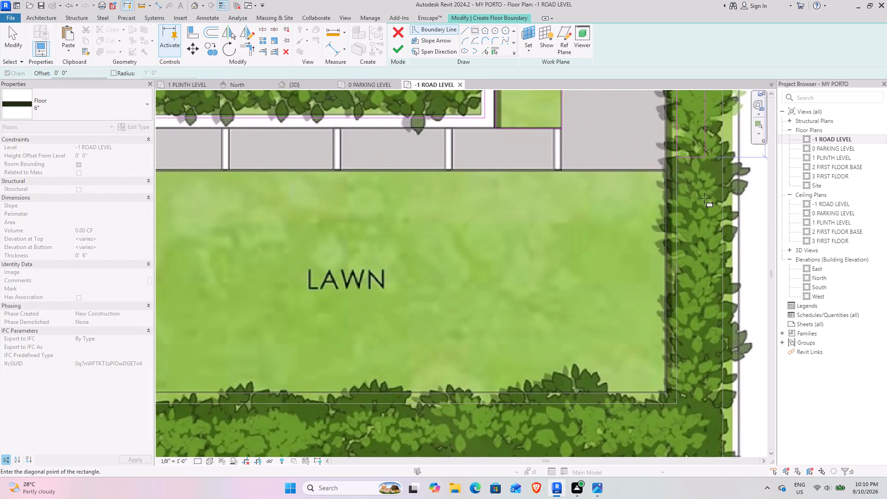
{"action": "middle_click_drag", "start_coordinate": [699, 352], "coordinate": [694, 204]}
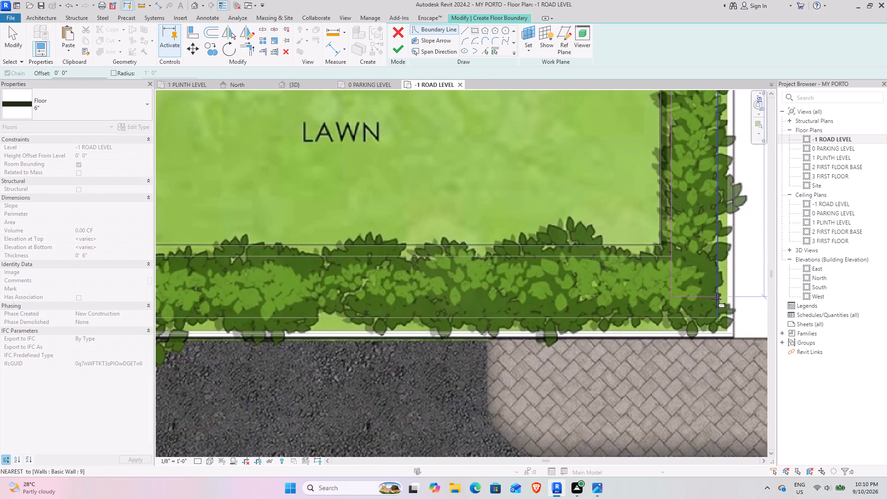
{"action": "left_click", "coordinate": [721, 316]}
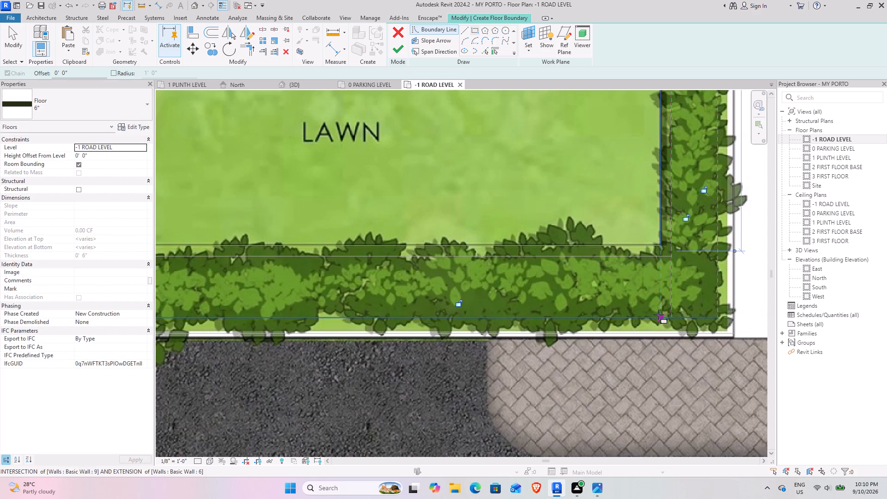
Draw chained boundary lines around the road-side hedge strip, starting and ending on the side hedge rectangle's inner line.
{"action": "middle_click_drag", "start_coordinate": [657, 314], "coordinate": [693, 310]}
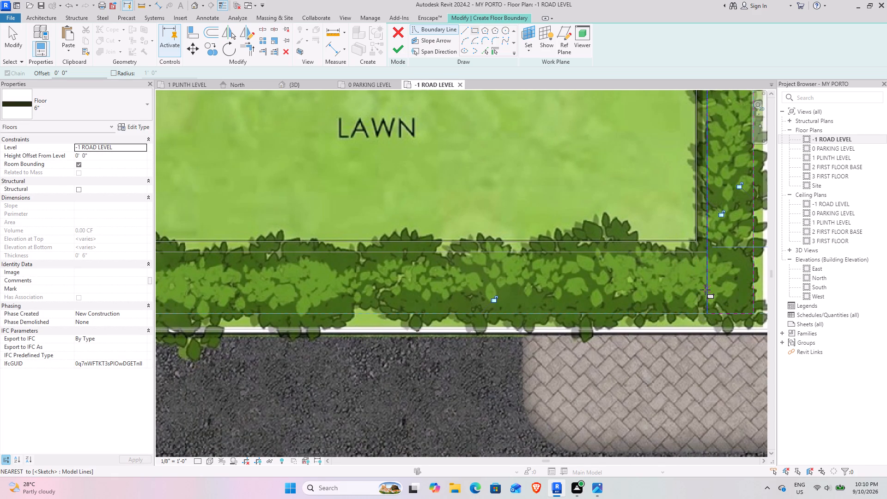
{"action": "scroll", "coordinate": [705, 282], "scroll_direction": "up", "scroll_amount": 3}
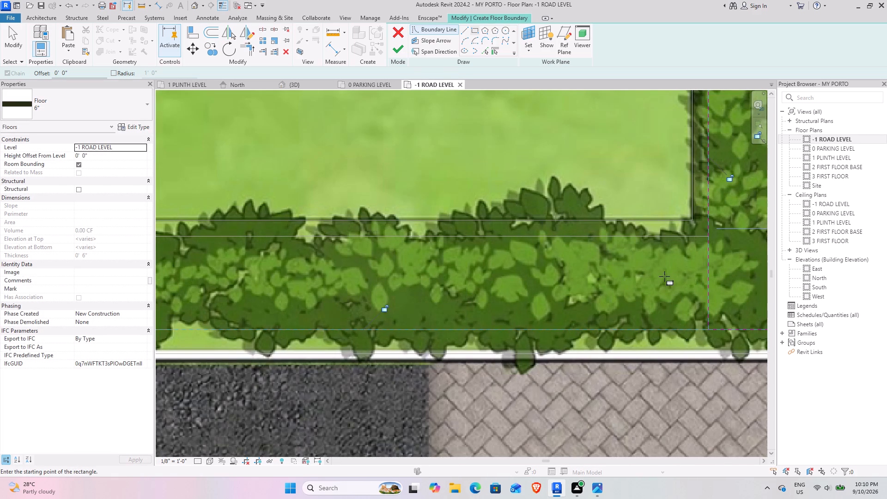
{"action": "left_click", "coordinate": [467, 32]}
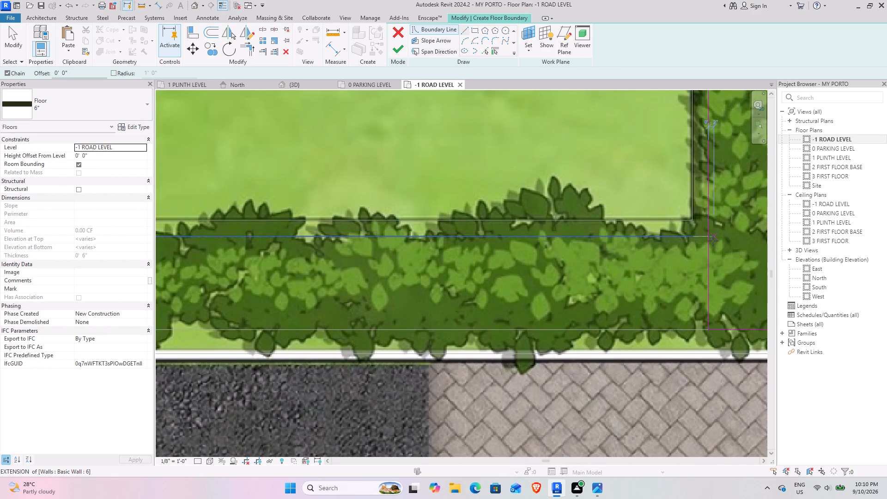
{"action": "left_click", "coordinate": [711, 240]}
{"action": "scroll", "coordinate": [548, 266], "scroll_direction": "down", "scroll_amount": 4}
{"action": "middle_click_drag", "start_coordinate": [443, 260], "coordinate": [815, 298]}
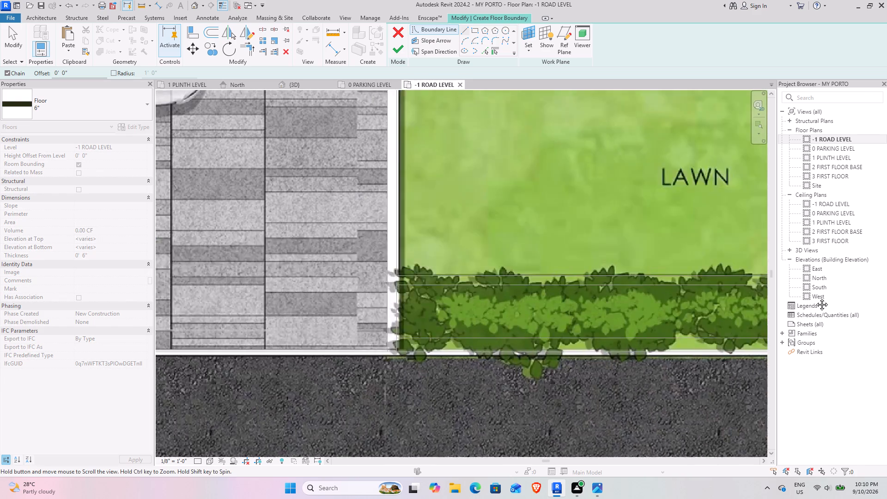
{"action": "middle_click_drag", "start_coordinate": [815, 298], "coordinate": [840, 298]}
{"action": "left_click", "coordinate": [450, 289]}
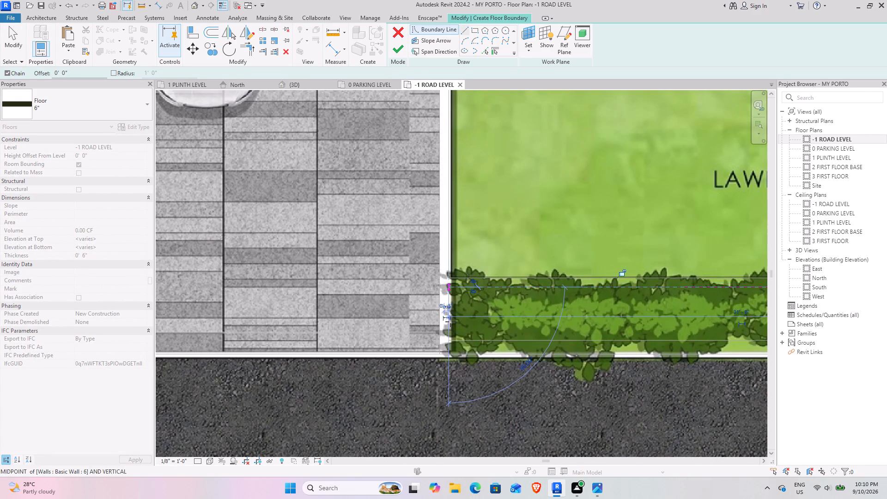
{"action": "left_click", "coordinate": [451, 342]}
{"action": "middle_click_drag", "start_coordinate": [644, 340], "coordinate": [257, 347]}
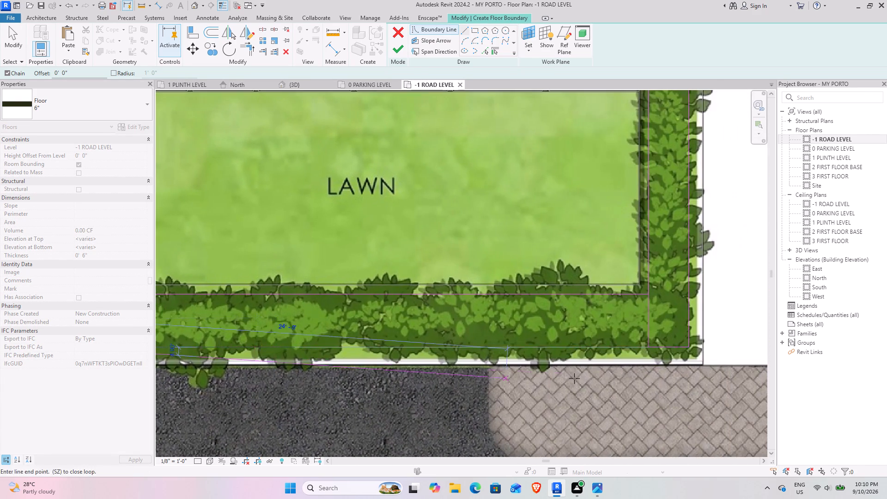
{"action": "left_click", "coordinate": [652, 347]}
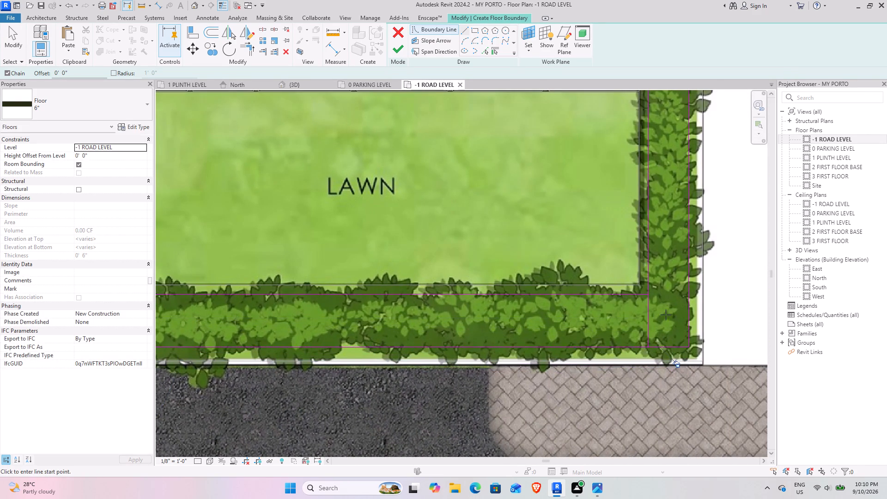
{"action": "key", "text": "Escape"}
{"action": "key", "text": "Escape"}
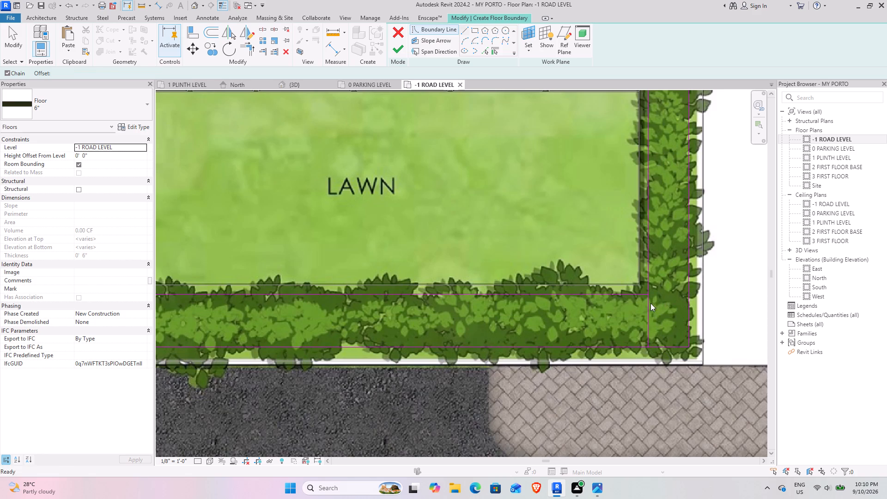
{"action": "key", "text": "Escape"}
Split the side hedge rectangle's inner line, trim it to a corner with the road-side strip's inner line, and delete the leftover segment.
{"action": "left_click", "coordinate": [646, 307]}
{"action": "scroll", "coordinate": [650, 286], "scroll_direction": "up", "scroll_amount": 4}
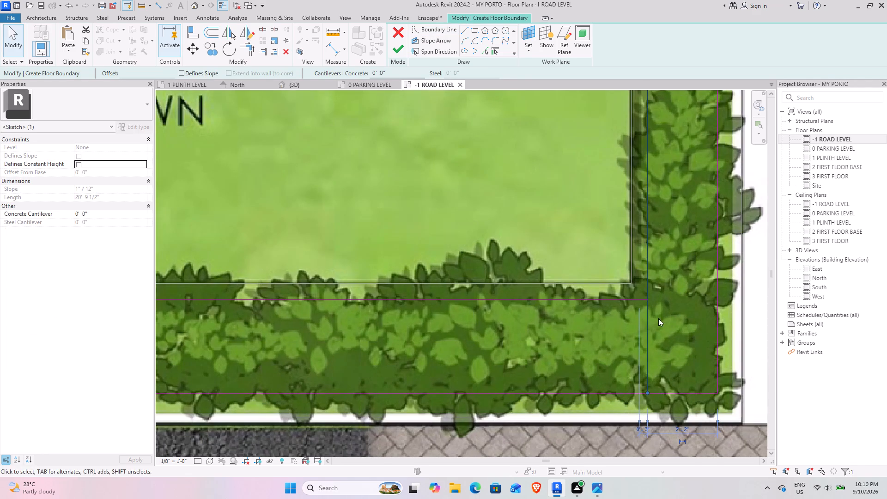
{"action": "left_click", "coordinate": [263, 24]}
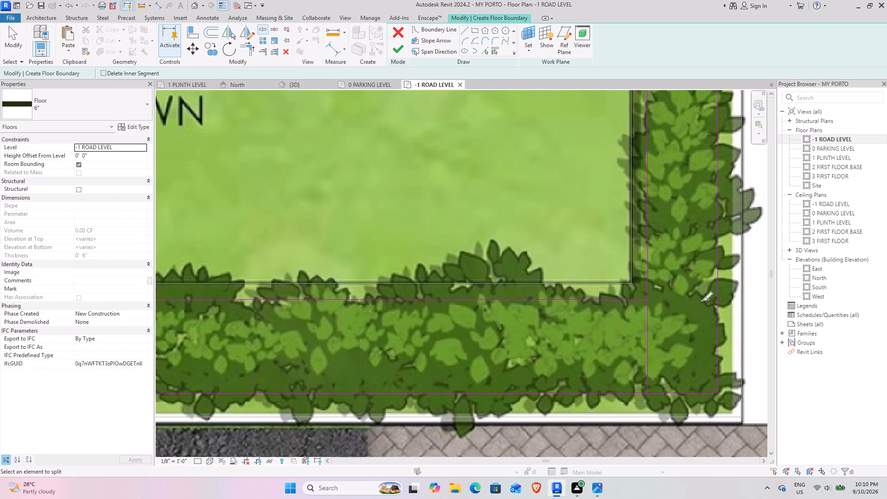
{"action": "left_click", "coordinate": [650, 352]}
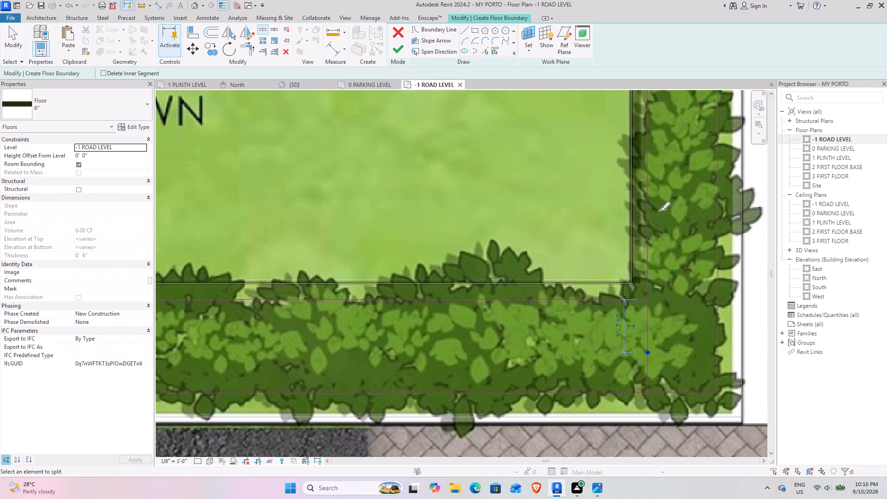
{"action": "type", "text": "TR"}
{"action": "left_click", "coordinate": [643, 259]}
{"action": "left_click", "coordinate": [628, 299]}
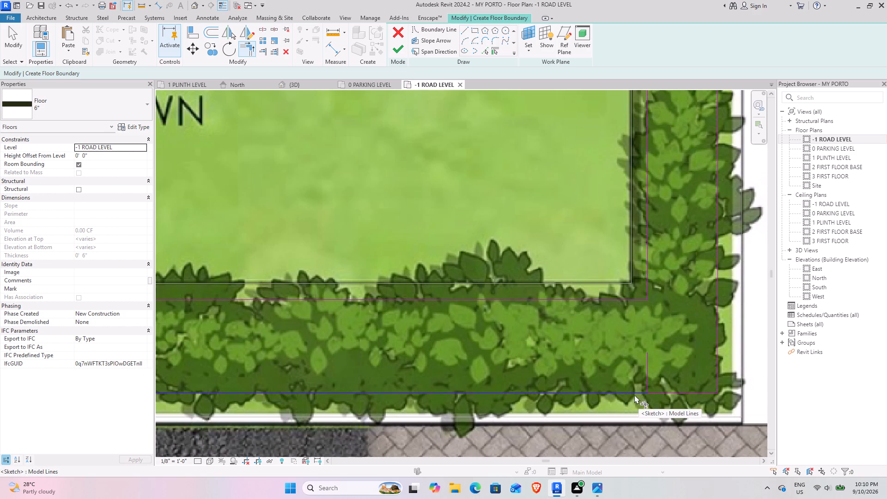
{"action": "key", "text": "Escape"}
{"action": "key", "text": "Escape"}
{"action": "left_click", "coordinate": [648, 379]}
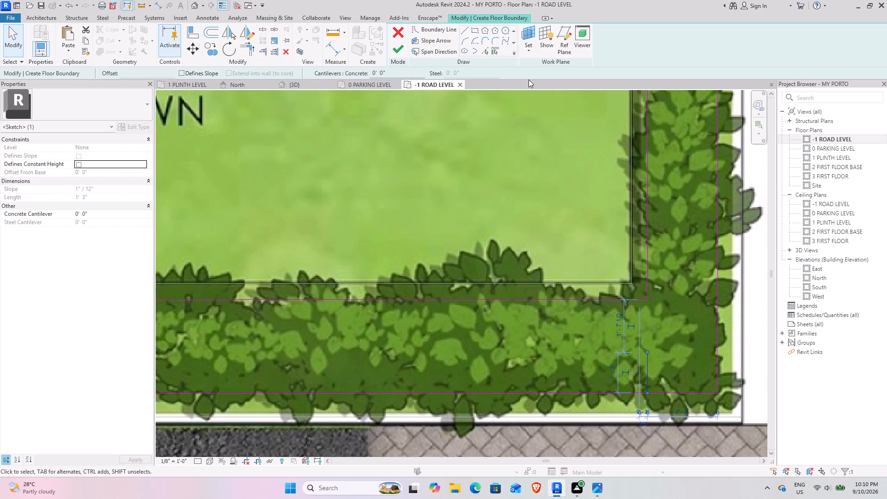
{"action": "left_click", "coordinate": [286, 51]}
Finish the planter and hedge floor sketch and check the new floor in 3D.
{"action": "scroll", "coordinate": [441, 185], "scroll_direction": "down", "scroll_amount": 9}
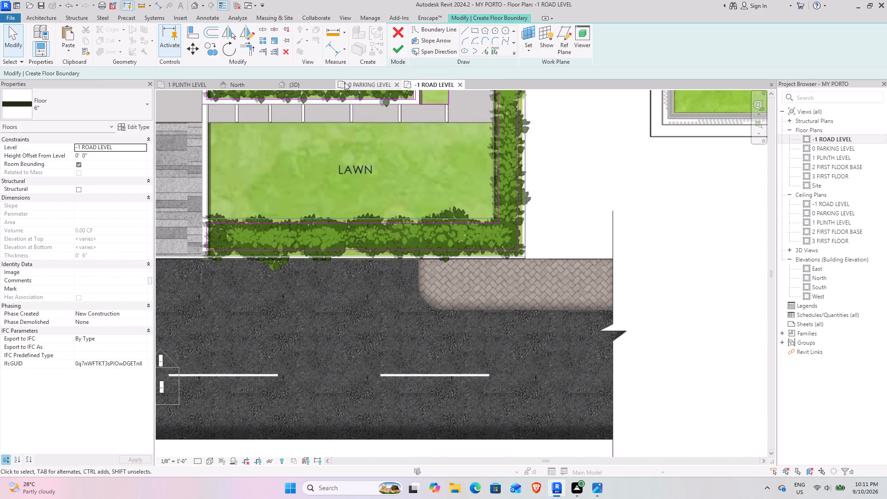
{"action": "left_click", "coordinate": [397, 44]}
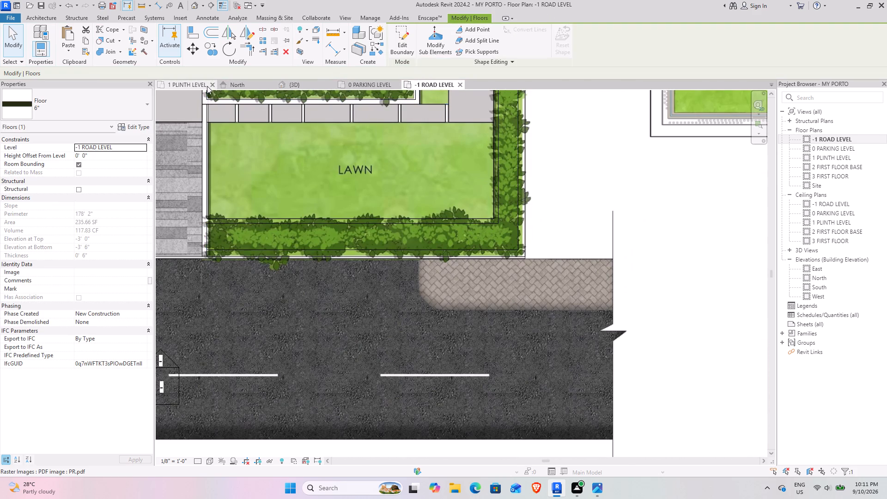
{"action": "left_click", "coordinate": [291, 84]}
{"action": "middle_click_drag", "start_coordinate": [516, 327], "coordinate": [477, 441], "text": "shift"}
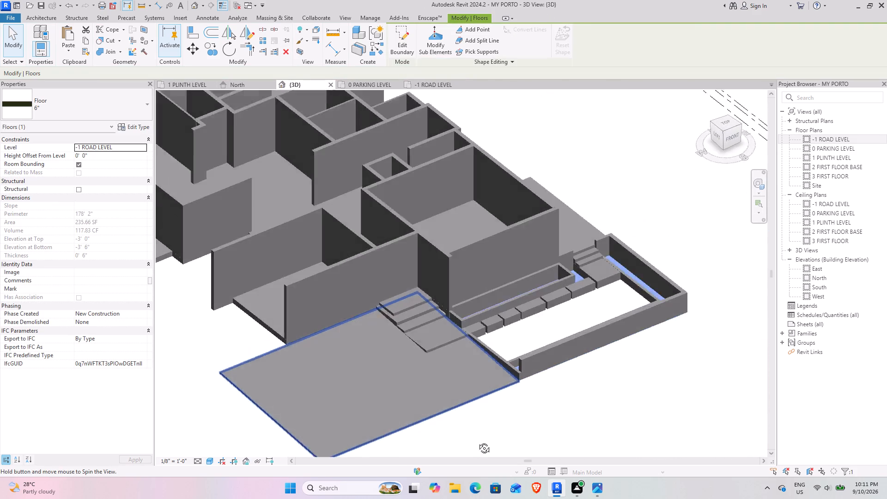
{"action": "middle_click_drag", "start_coordinate": [477, 441], "coordinate": [473, 446], "text": "shift"}
{"action": "middle_click_drag", "start_coordinate": [518, 397], "coordinate": [446, 421], "text": "shift"}
Reopen the grass floor's boundary on the -1 ROAD LEVEL plan and sketch a rectangle about 31'-2" long around the lawn and stepping slabs.
{"action": "left_click", "coordinate": [408, 25]}
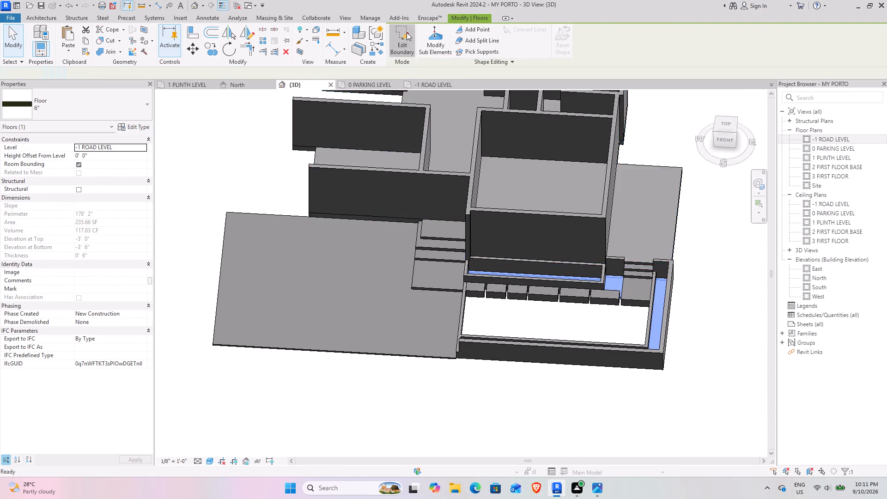
{"action": "left_click", "coordinate": [418, 84]}
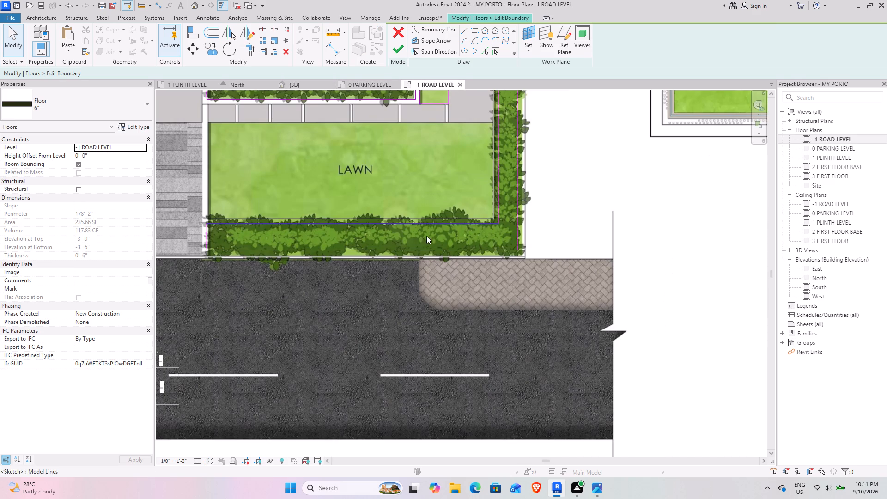
{"action": "scroll", "coordinate": [275, 146], "scroll_direction": "up", "scroll_amount": 4}
{"action": "middle_click_drag", "start_coordinate": [263, 150], "coordinate": [414, 204]}
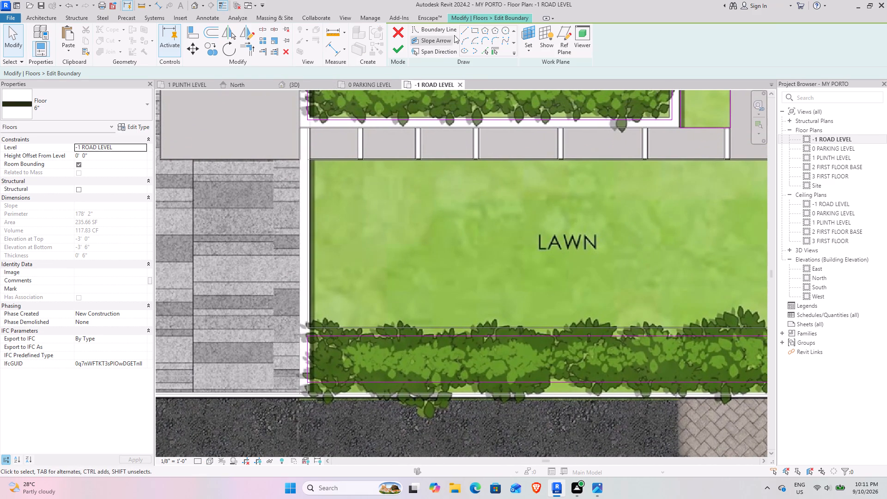
{"action": "left_click", "coordinate": [477, 30]}
{"action": "scroll", "coordinate": [338, 118], "scroll_direction": "up", "scroll_amount": 3}
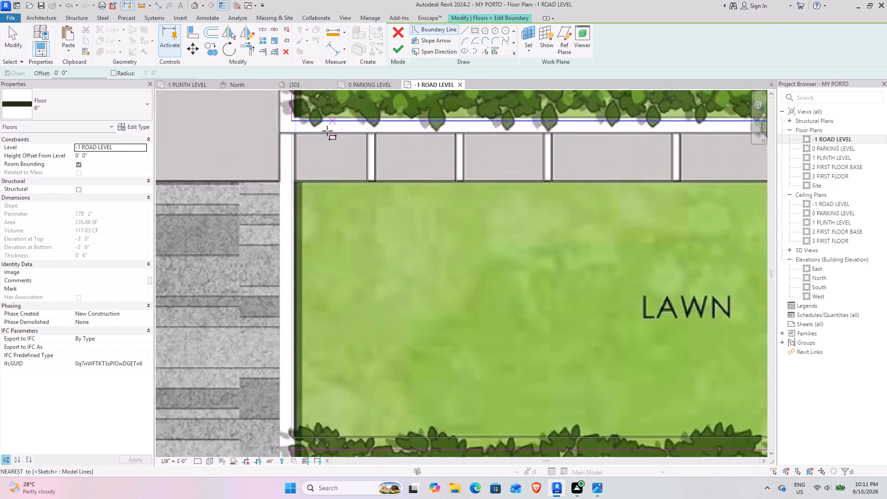
{"action": "scroll", "coordinate": [326, 132], "scroll_direction": "up", "scroll_amount": 4}
{"action": "middle_click_drag", "start_coordinate": [332, 176], "coordinate": [300, 241]}
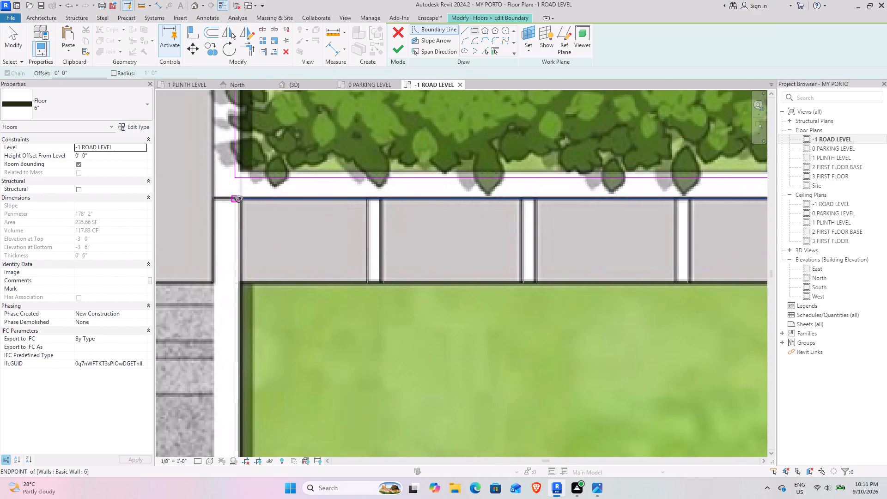
{"action": "left_click", "coordinate": [239, 199]}
{"action": "scroll", "coordinate": [394, 260], "scroll_direction": "down", "scroll_amount": 4}
{"action": "middle_click_drag", "start_coordinate": [561, 345], "coordinate": [402, 146]}
{"action": "middle_click_drag", "start_coordinate": [531, 321], "coordinate": [373, 269]}
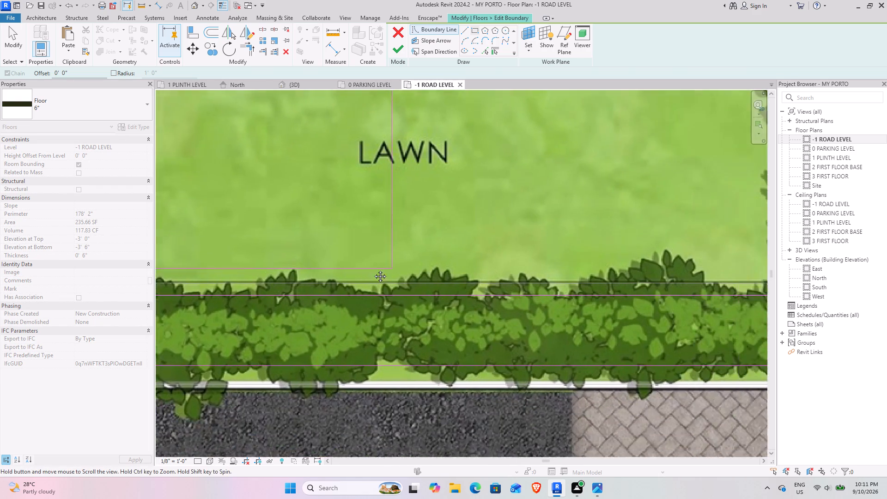
{"action": "middle_click_drag", "start_coordinate": [373, 269], "coordinate": [282, 306]}
{"action": "left_click", "coordinate": [660, 316]}
Nudge the lawn rectangle's planter-side line slightly towards the lawn, off the small grass patch's edge, and finish the boundary edit.
{"action": "scroll", "coordinate": [571, 221], "scroll_direction": "down", "scroll_amount": 3}
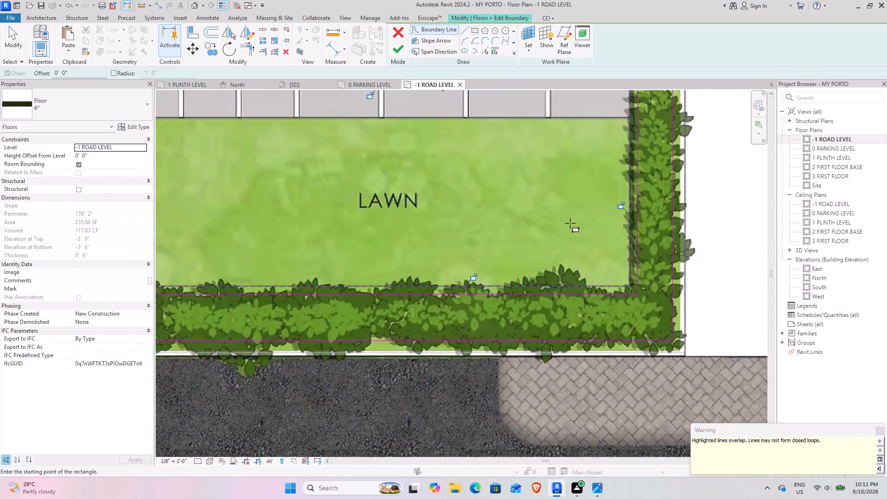
{"action": "scroll", "coordinate": [570, 223], "scroll_direction": "down", "scroll_amount": 1}
{"action": "middle_click_drag", "start_coordinate": [525, 213], "coordinate": [515, 240]}
{"action": "scroll", "coordinate": [652, 298], "scroll_direction": "up", "scroll_amount": 2}
{"action": "middle_click_drag", "start_coordinate": [547, 230], "coordinate": [534, 355]}
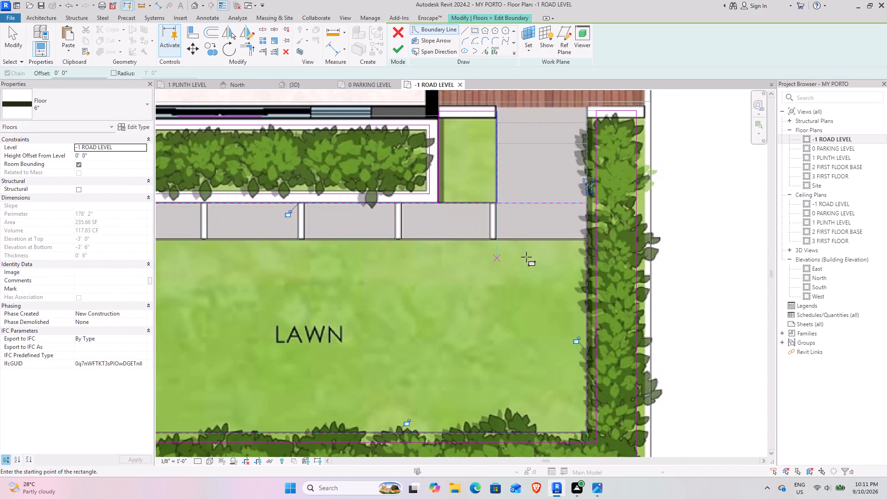
{"action": "scroll", "coordinate": [527, 198], "scroll_direction": "up", "scroll_amount": 8}
{"action": "middle_click_drag", "start_coordinate": [471, 190], "coordinate": [510, 268]}
{"action": "key", "text": "Escape"}
{"action": "key", "text": "Escape"}
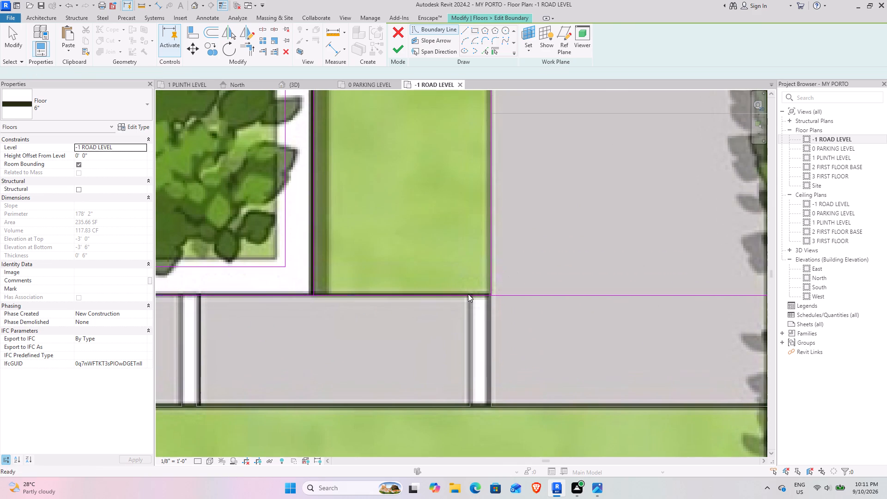
{"action": "left_click", "coordinate": [455, 297]}
{"action": "key", "text": "Escape"}
{"action": "key", "text": "Escape"}
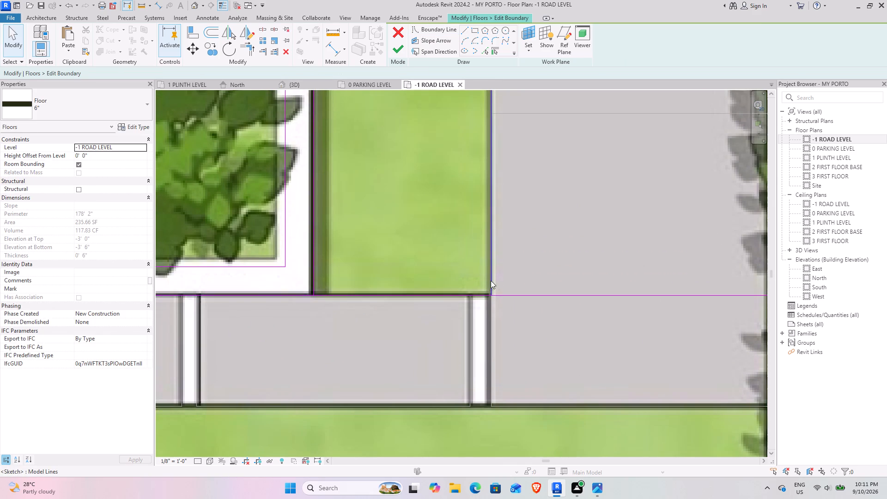
{"action": "left_click", "coordinate": [516, 296]}
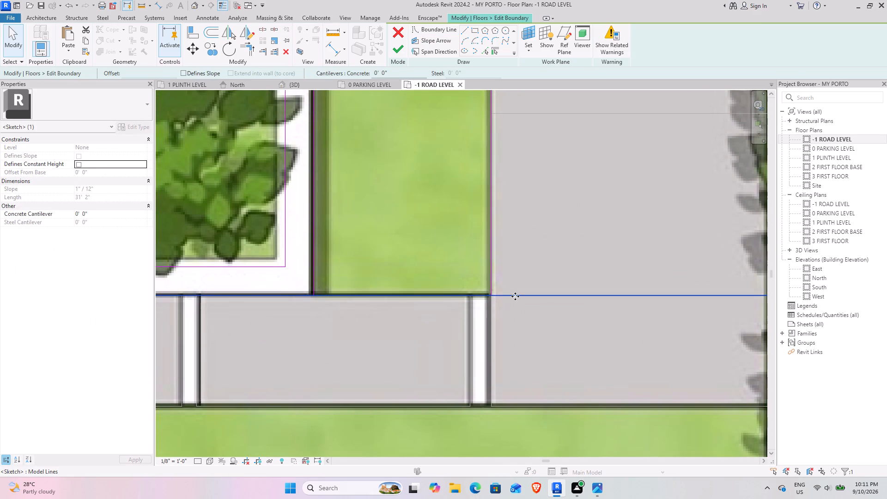
{"action": "key", "text": "Down"}
{"action": "left_click", "coordinate": [527, 356]}
{"action": "scroll", "coordinate": [468, 319], "scroll_direction": "down", "scroll_amount": 4}
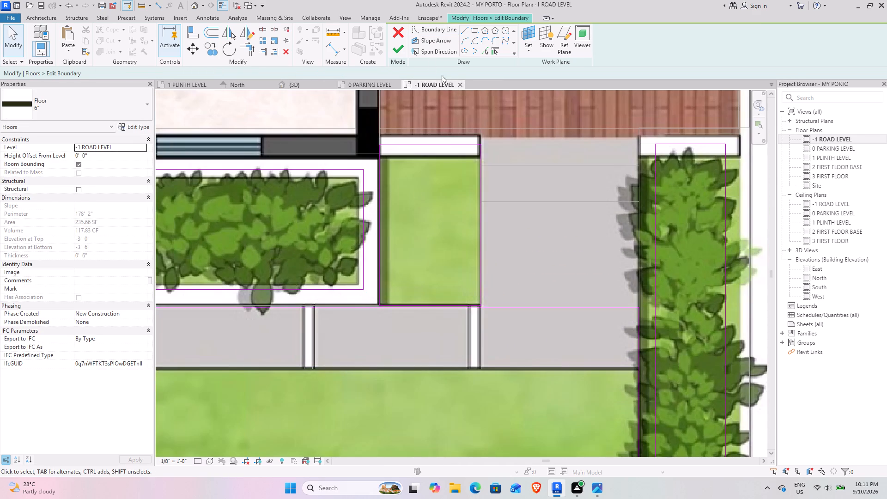
{"action": "left_click", "coordinate": [395, 48]}
Inspect the extended grass floor around the lawn, stepping slabs, planter and hedge strips in 3D.
{"action": "left_click", "coordinate": [303, 79]}
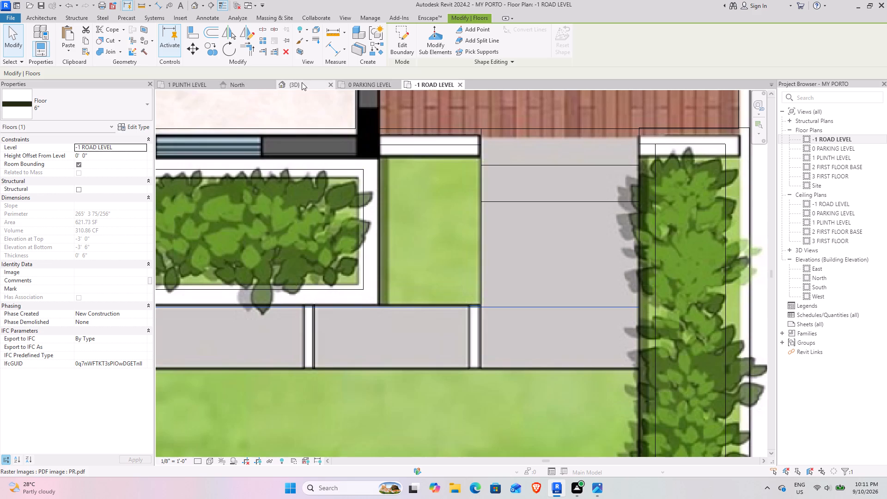
{"action": "left_click", "coordinate": [302, 82]}
{"action": "left_click", "coordinate": [543, 412]}
{"action": "middle_click_drag", "start_coordinate": [519, 374], "coordinate": [638, 394]}
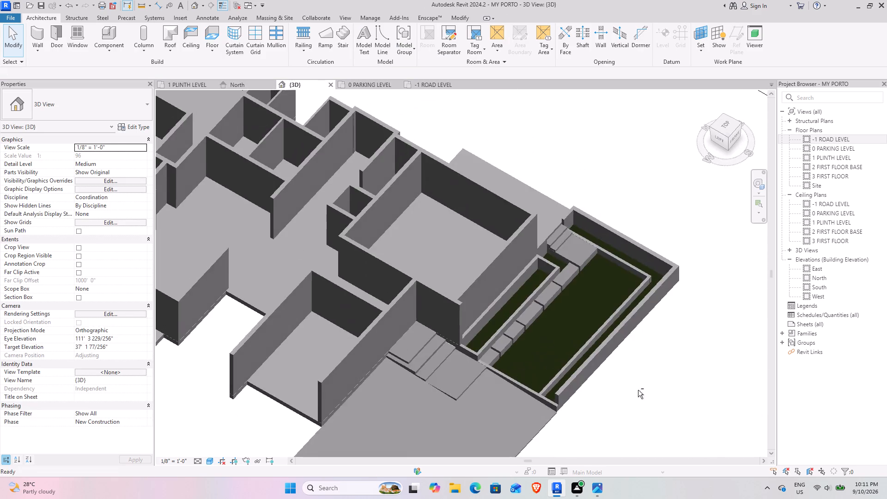
{"action": "scroll", "coordinate": [600, 332], "scroll_direction": "up", "scroll_amount": 8}
{"action": "middle_click_drag", "start_coordinate": [518, 332], "coordinate": [507, 208], "text": "shift"}
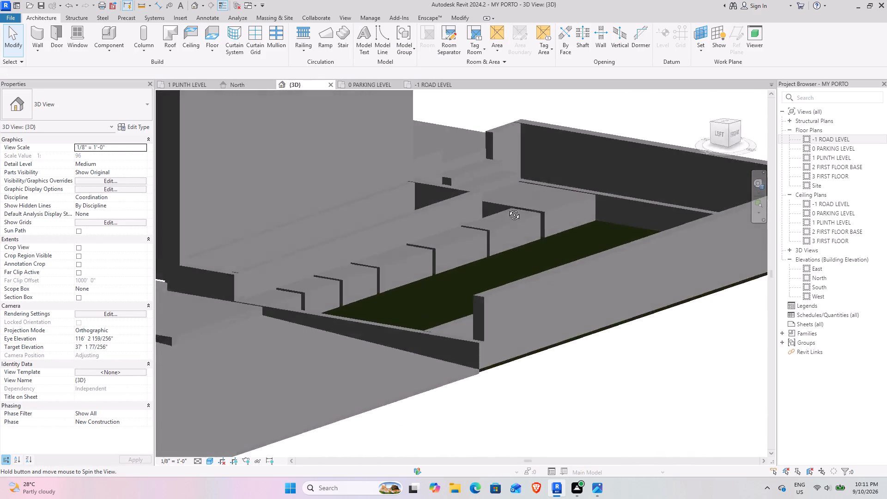
{"action": "middle_click_drag", "start_coordinate": [507, 208], "coordinate": [612, 240], "text": "shift"}
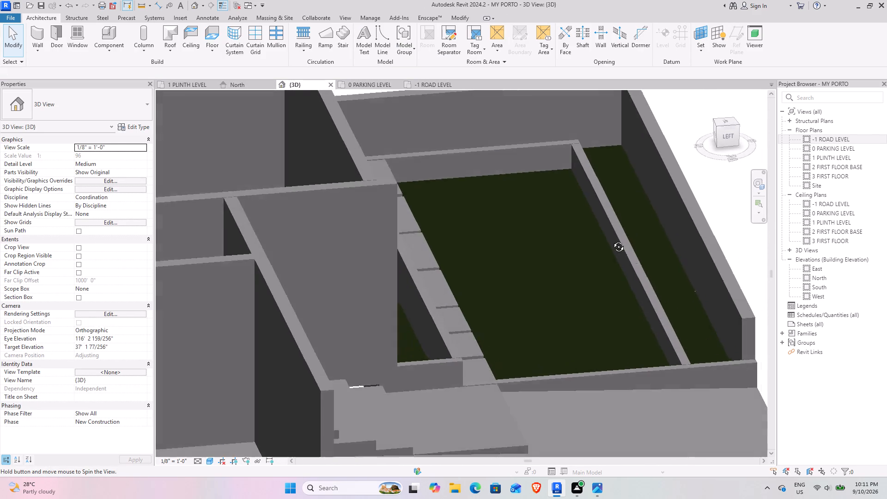
{"action": "middle_click_drag", "start_coordinate": [612, 240], "coordinate": [470, 305], "text": "shift"}
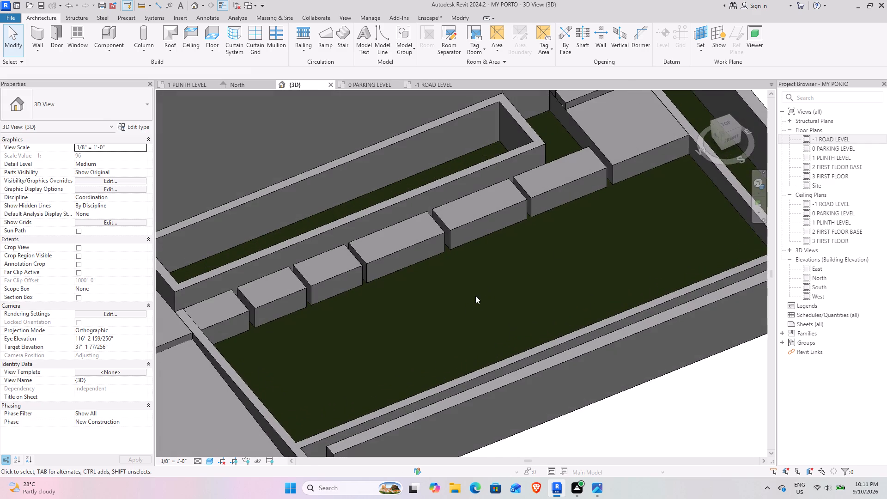
{"action": "middle_click_drag", "start_coordinate": [664, 185], "coordinate": [406, 278]}
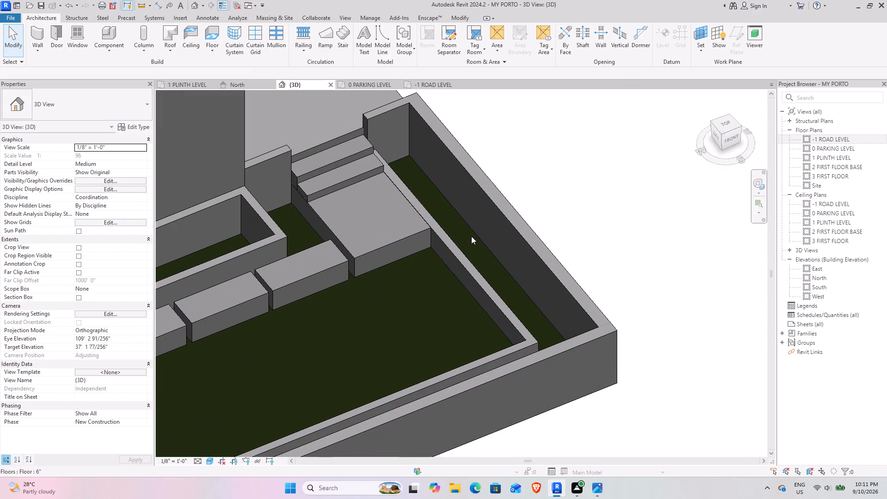
Set the grass floor's height offset from the -1 ROAD LEVEL to 6".
{"action": "left_click", "coordinate": [472, 235]}
{"action": "left_click", "coordinate": [114, 157]}
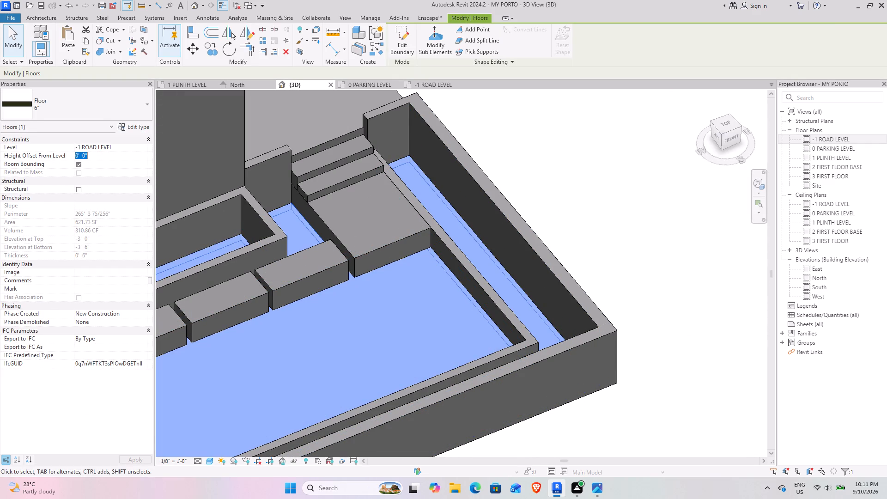
{"action": "type", "text": "6\""}
{"action": "key", "text": "Return"}
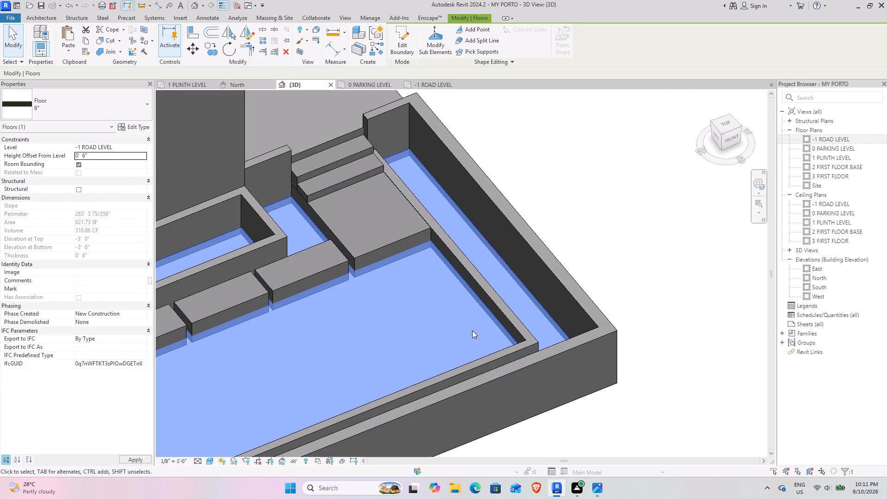
{"action": "middle_click_drag", "start_coordinate": [469, 327], "coordinate": [815, 143]}
{"action": "left_click", "coordinate": [625, 380]}
Examine the raised grass floor against the surrounding walls and steps in 3D and on the -1 ROAD LEVEL plan.
{"action": "middle_click_drag", "start_coordinate": [619, 368], "coordinate": [466, 243], "text": "shift"}
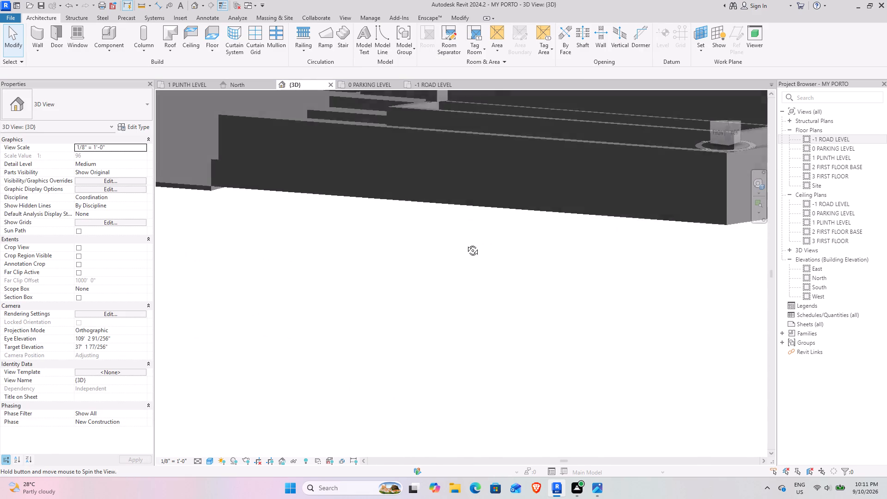
{"action": "middle_click_drag", "start_coordinate": [466, 243], "coordinate": [436, 267], "text": "shift"}
{"action": "middle_click_drag", "start_coordinate": [419, 267], "coordinate": [570, 308], "text": "shift"}
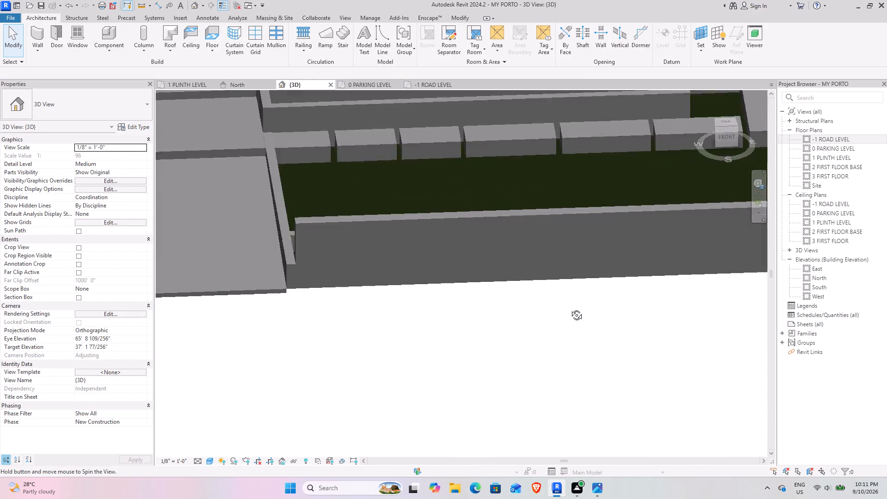
{"action": "middle_click_drag", "start_coordinate": [570, 308], "coordinate": [627, 310], "text": "shift"}
{"action": "scroll", "coordinate": [608, 310], "scroll_direction": "down", "scroll_amount": 5}
{"action": "middle_click_drag", "start_coordinate": [495, 325], "coordinate": [489, 371], "text": "shift"}
{"action": "middle_click_drag", "start_coordinate": [552, 335], "coordinate": [431, 386]}
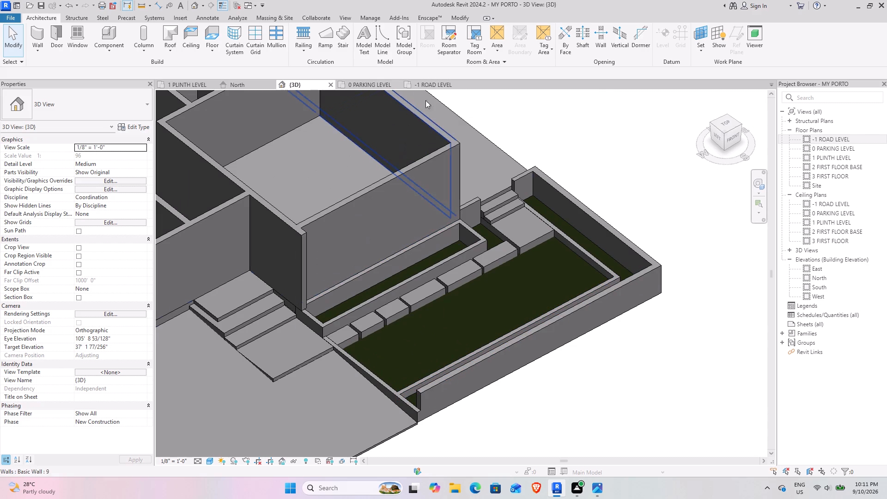
{"action": "left_click", "coordinate": [436, 87]}
{"action": "scroll", "coordinate": [530, 319], "scroll_direction": "down", "scroll_amount": 4}
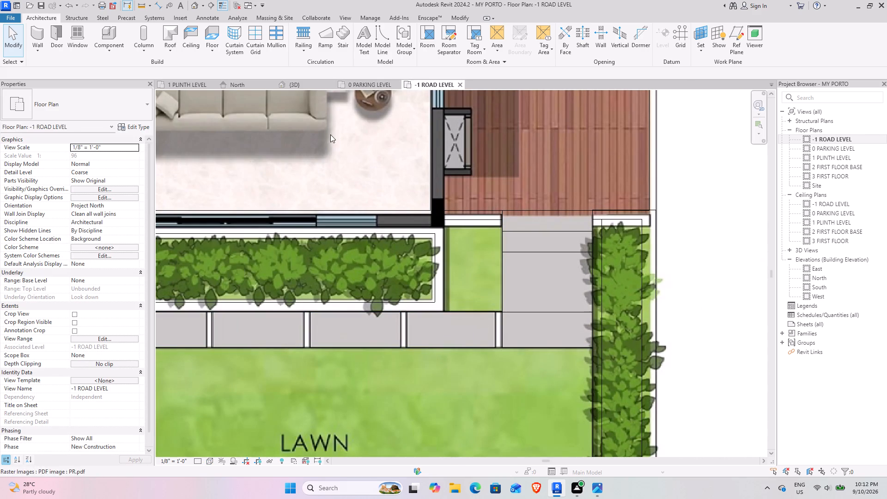
{"action": "middle_click_drag", "start_coordinate": [532, 314], "coordinate": [530, 314]}
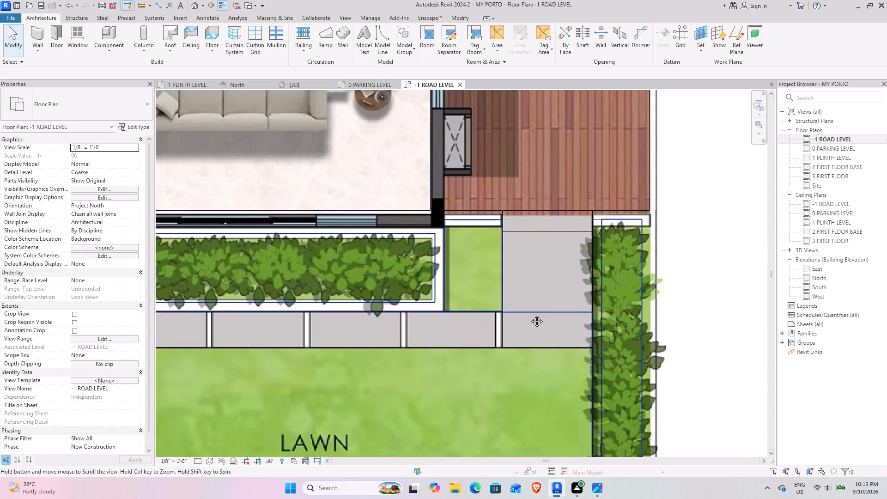
{"action": "middle_click_drag", "start_coordinate": [530, 314], "coordinate": [493, 333]}
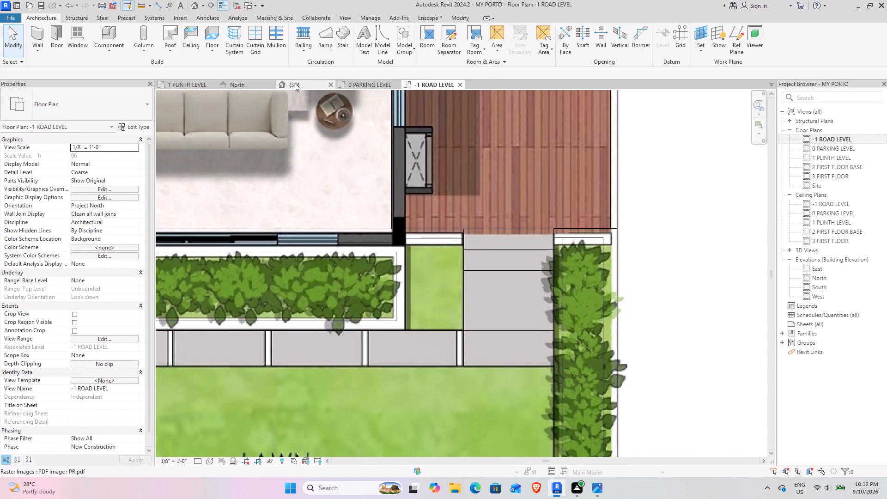
{"action": "left_click", "coordinate": [295, 83]}
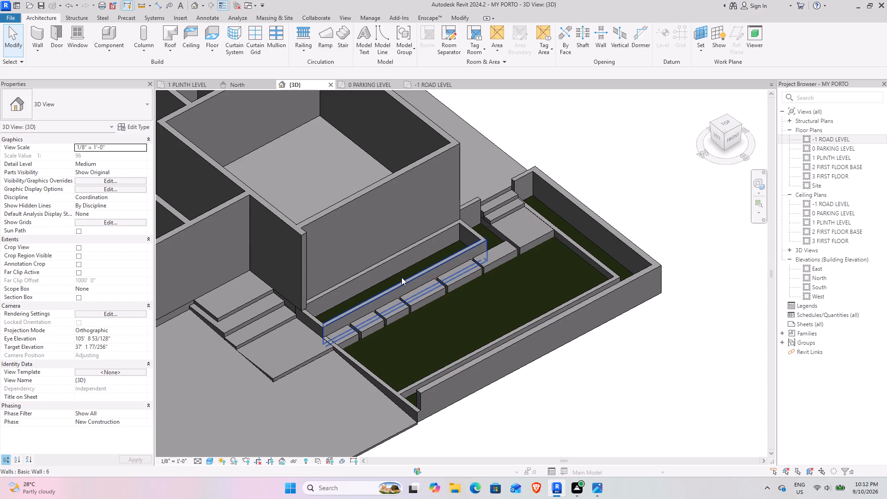
Examine the paved side path between the hedge and the car porch on the -1 ROAD LEVEL plan.
{"action": "scroll", "coordinate": [484, 264], "scroll_direction": "down", "scroll_amount": 3}
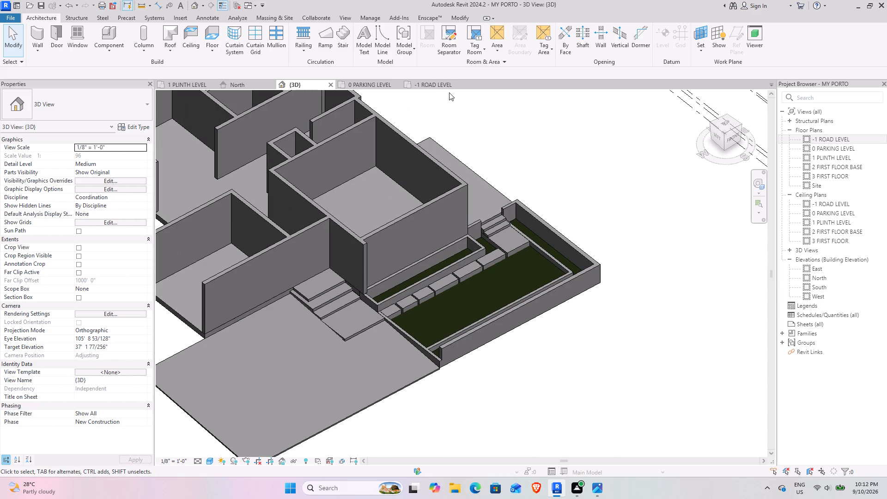
{"action": "double_click", "coordinate": [440, 79]}
{"action": "scroll", "coordinate": [485, 294], "scroll_direction": "down", "scroll_amount": 5}
{"action": "middle_click_drag", "start_coordinate": [371, 321], "coordinate": [433, 258]}
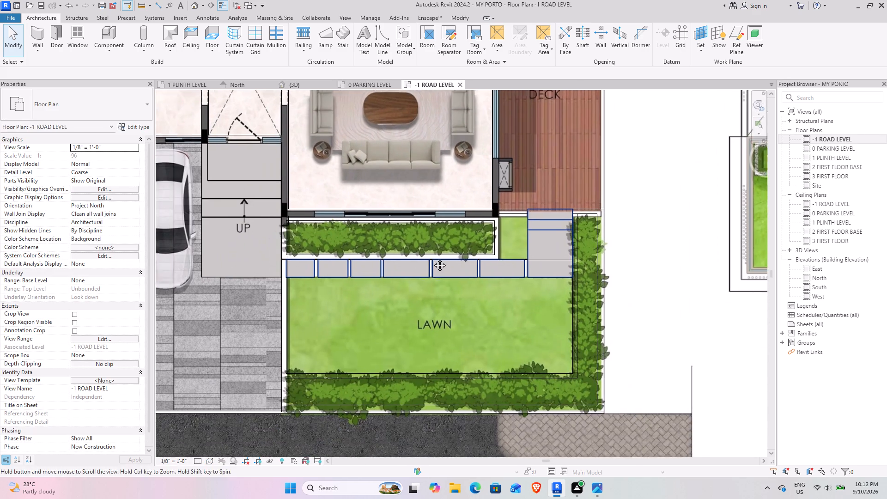
{"action": "middle_click_drag", "start_coordinate": [433, 258], "coordinate": [433, 258]}
{"action": "middle_click_drag", "start_coordinate": [334, 341], "coordinate": [503, 324]}
{"action": "scroll", "coordinate": [452, 292], "scroll_direction": "down", "scroll_amount": 3}
{"action": "middle_click_drag", "start_coordinate": [348, 254], "coordinate": [422, 329]}
{"action": "middle_click_drag", "start_coordinate": [229, 376], "coordinate": [389, 320]}
{"action": "scroll", "coordinate": [462, 349], "scroll_direction": "up", "scroll_amount": 4}
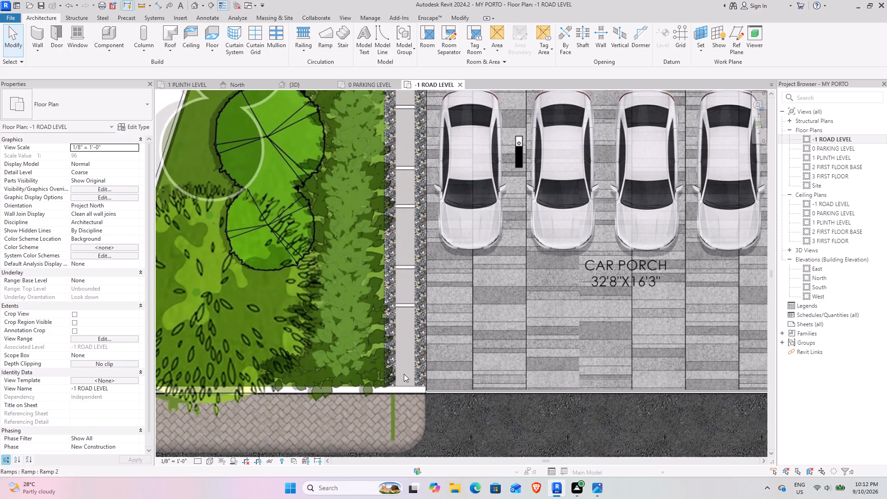
{"action": "middle_click_drag", "start_coordinate": [499, 394], "coordinate": [437, 407]}
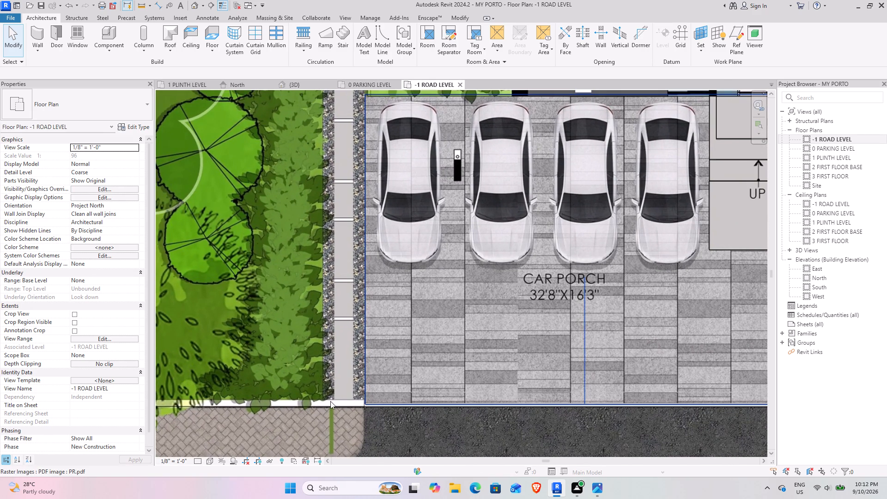
{"action": "scroll", "coordinate": [439, 288], "scroll_direction": "down", "scroll_amount": 4}
{"action": "middle_click_drag", "start_coordinate": [489, 283], "coordinate": [253, 304]}
Edit the lawn stepping-slab model in place and open the extrusion sketch of the slab nearest the entrance steps.
{"action": "left_click", "coordinate": [437, 289]}
{"action": "scroll", "coordinate": [308, 329], "scroll_direction": "down", "scroll_amount": 4}
{"action": "middle_click_drag", "start_coordinate": [402, 320], "coordinate": [417, 320]}
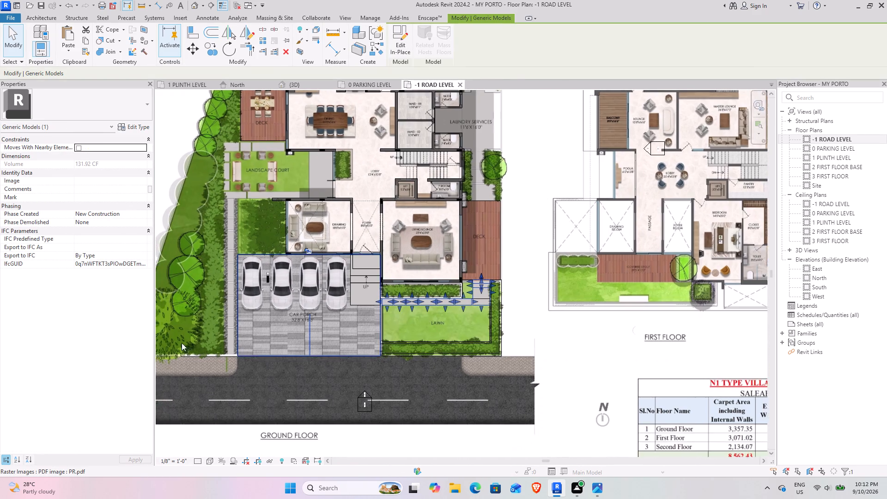
{"action": "scroll", "coordinate": [182, 343], "scroll_direction": "up", "scroll_amount": 8}
{"action": "middle_click_drag", "start_coordinate": [282, 369], "coordinate": [332, 346]}
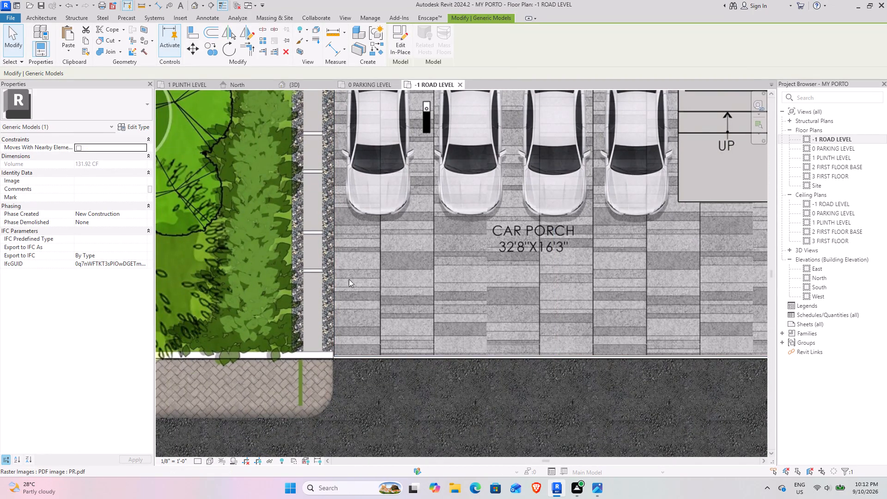
{"action": "scroll", "coordinate": [327, 305], "scroll_direction": "up", "scroll_amount": 4}
{"action": "scroll", "coordinate": [311, 277], "scroll_direction": "down", "scroll_amount": 4}
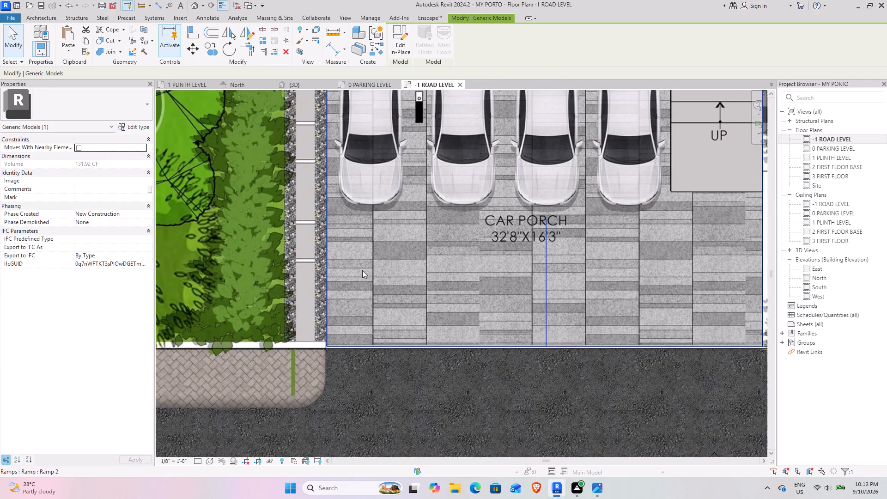
{"action": "middle_click_drag", "start_coordinate": [365, 269], "coordinate": [316, 343]}
{"action": "scroll", "coordinate": [316, 341], "scroll_direction": "down", "scroll_amount": 4}
{"action": "middle_click_drag", "start_coordinate": [302, 314], "coordinate": [292, 334]}
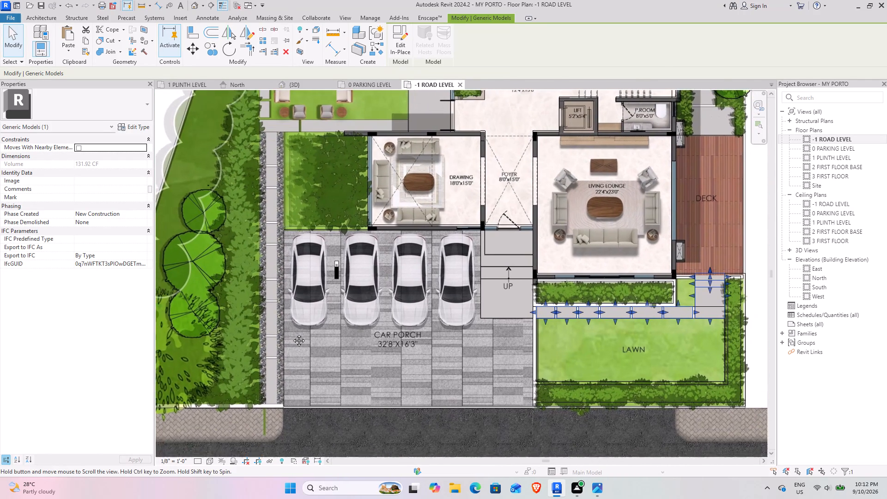
{"action": "middle_click_drag", "start_coordinate": [292, 334], "coordinate": [295, 323]}
{"action": "left_click", "coordinate": [401, 41]}
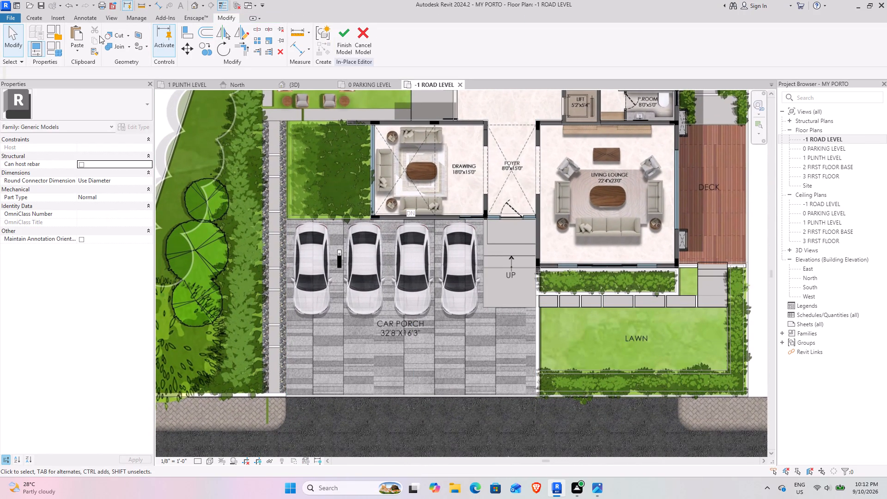
{"action": "left_click", "coordinate": [544, 298]}
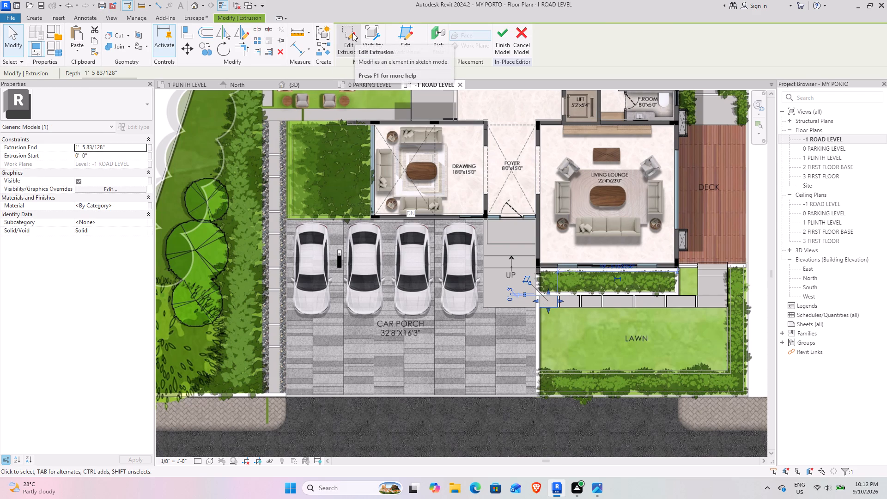
{"action": "left_click", "coordinate": [352, 33]}
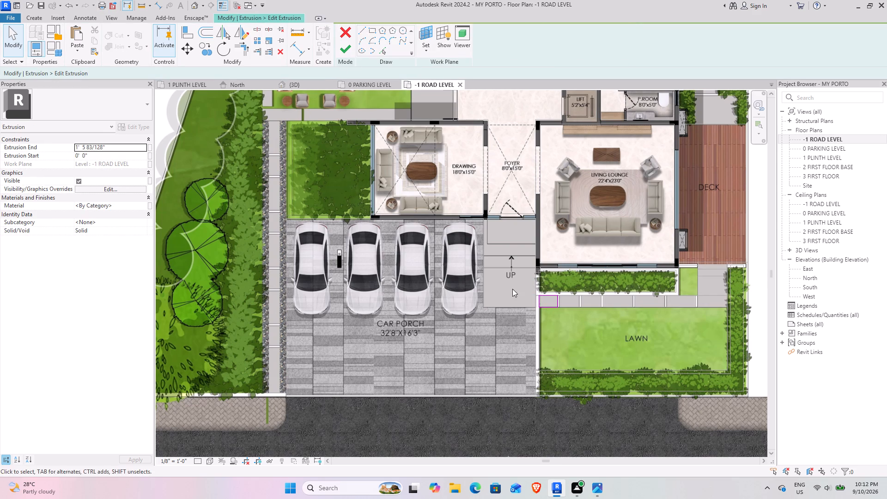
Sketch a rectangle about 1'-9" by 7'-6" over the side path's first slab at the road end.
{"action": "scroll", "coordinate": [271, 364], "scroll_direction": "up", "scroll_amount": 4}
{"action": "middle_click_drag", "start_coordinate": [267, 375], "coordinate": [277, 345]}
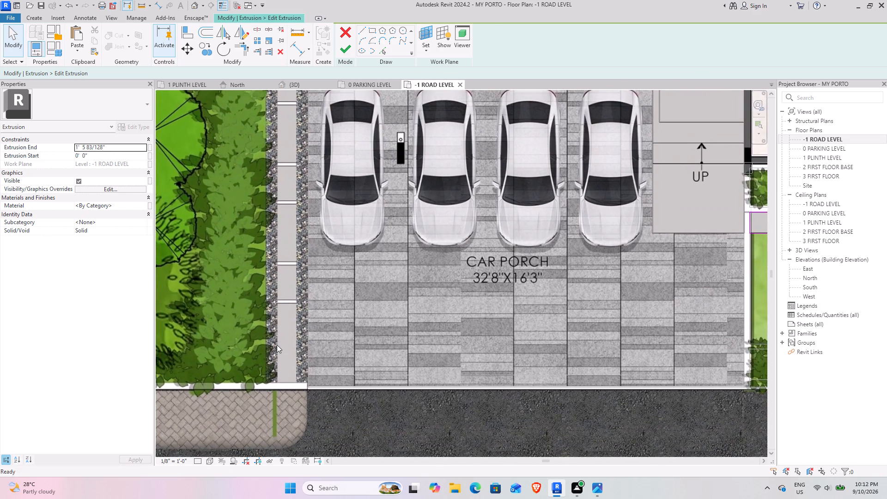
{"action": "scroll", "coordinate": [277, 345], "scroll_direction": "up", "scroll_amount": 3}
{"action": "left_click", "coordinate": [369, 29]}
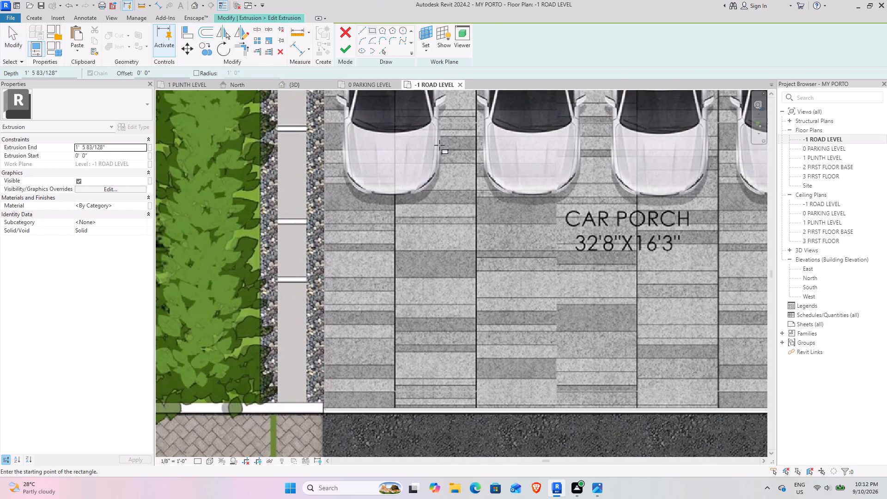
{"action": "scroll", "coordinate": [298, 396], "scroll_direction": "up", "scroll_amount": 4}
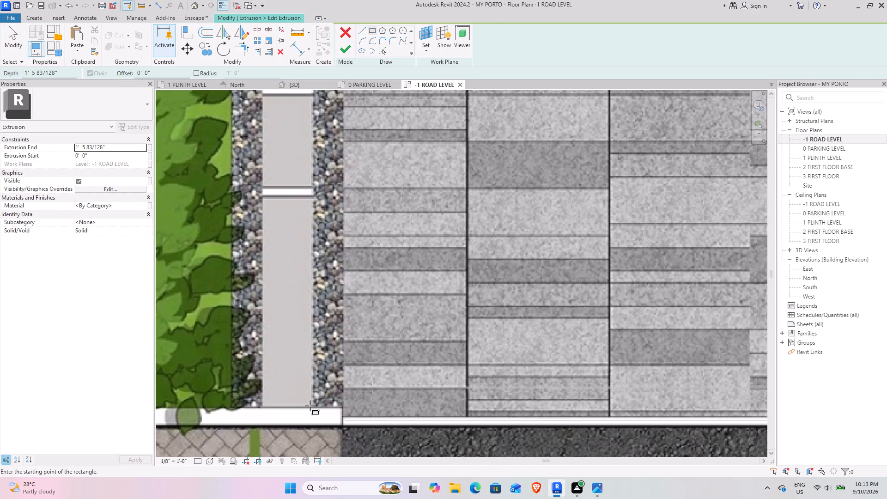
{"action": "left_click", "coordinate": [311, 408]}
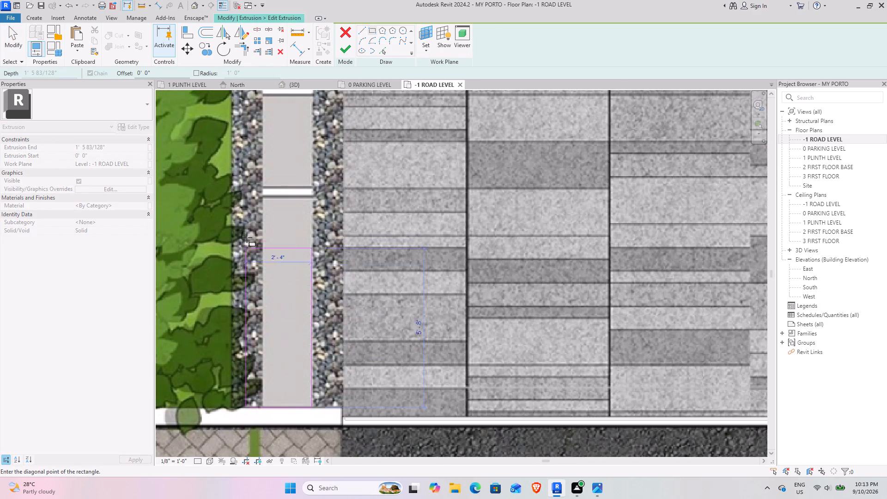
{"action": "left_click", "coordinate": [262, 197]}
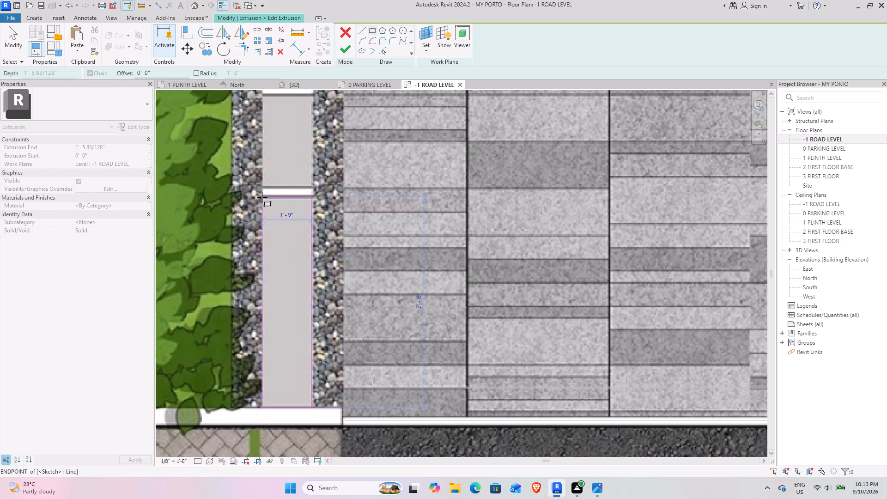
Sketch rectangles over the side path's second, third and fourth slabs, 1'-9" wide, with the second about 3'-3" and third about 5'-5" long.
{"action": "middle_click_drag", "start_coordinate": [291, 167], "coordinate": [293, 365]}
{"action": "scroll", "coordinate": [305, 367], "scroll_direction": "up", "scroll_amount": 4}
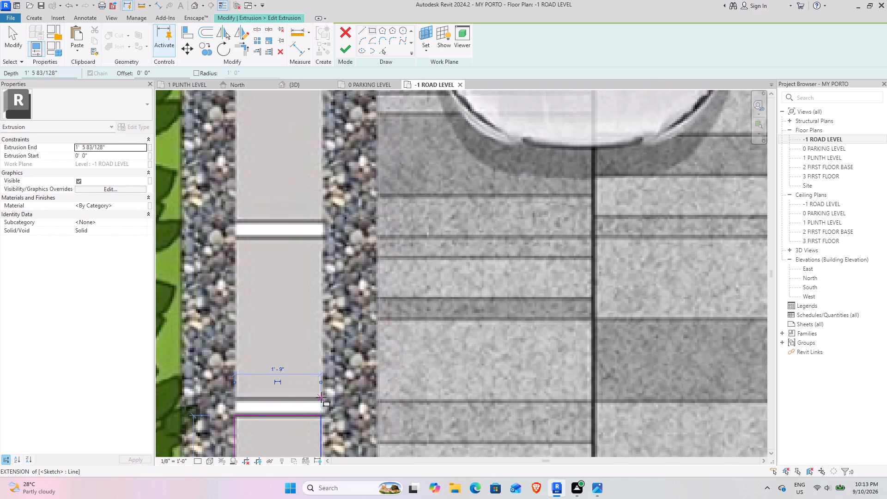
{"action": "left_click", "coordinate": [322, 400]}
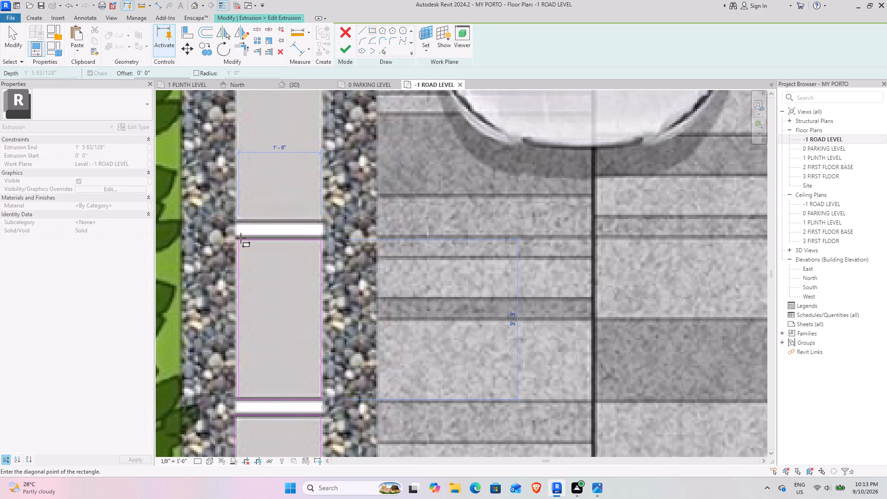
{"action": "left_click", "coordinate": [239, 238]}
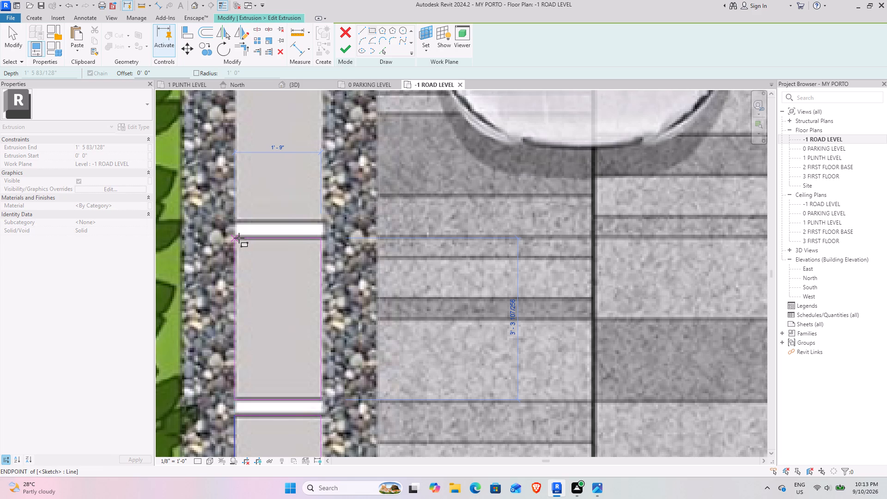
{"action": "left_click", "coordinate": [319, 221]}
{"action": "scroll", "coordinate": [286, 153], "scroll_direction": "down", "scroll_amount": 4}
{"action": "middle_click_drag", "start_coordinate": [279, 137], "coordinate": [282, 358]}
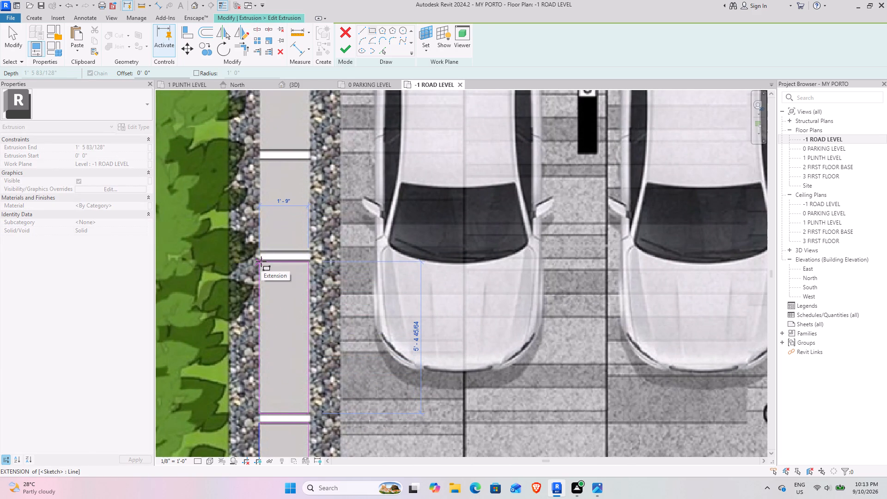
{"action": "left_click", "coordinate": [261, 260]}
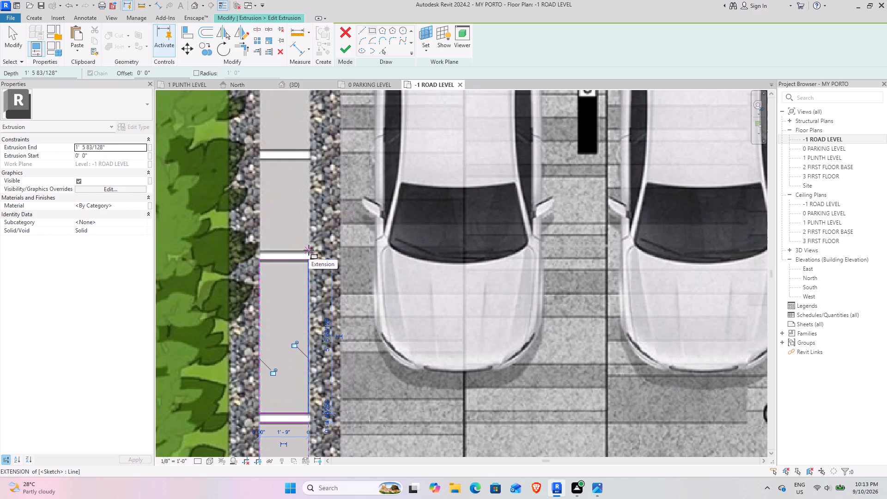
{"action": "left_click", "coordinate": [309, 250]}
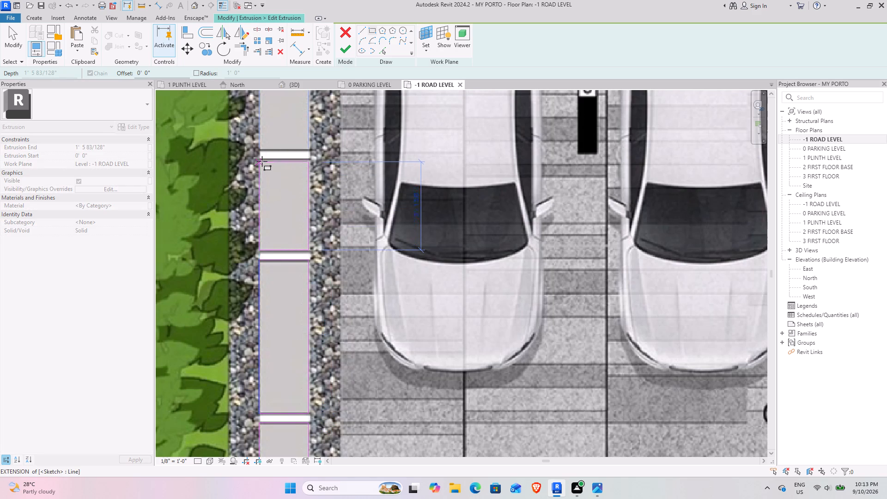
{"action": "left_click", "coordinate": [262, 159]}
Sketch rectangles over the side path's fifth, sixth and seventh slabs, 1'-9" wide, making the fifth about 5'-5" long.
{"action": "middle_click_drag", "start_coordinate": [282, 135], "coordinate": [294, 382]}
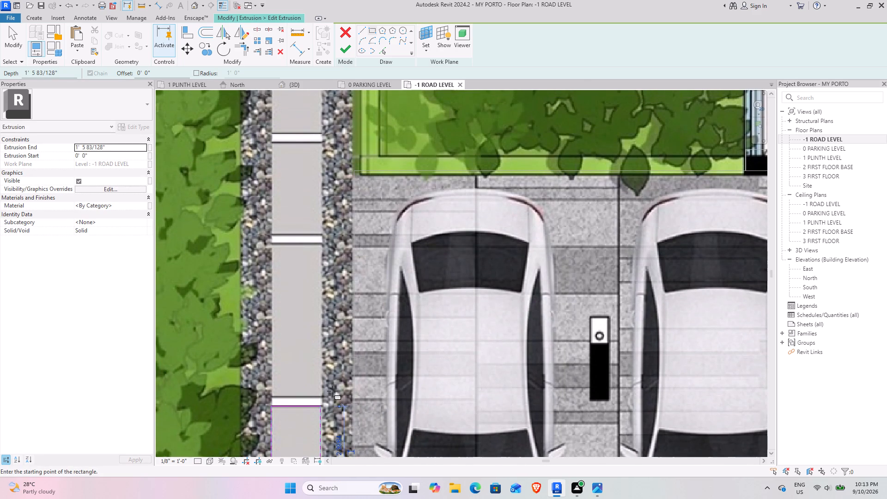
{"action": "left_click", "coordinate": [322, 395]}
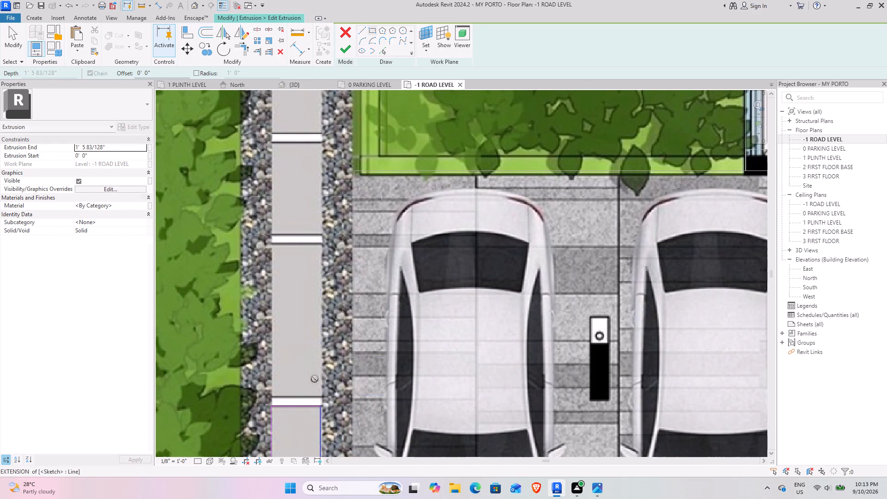
{"action": "left_click", "coordinate": [273, 243]}
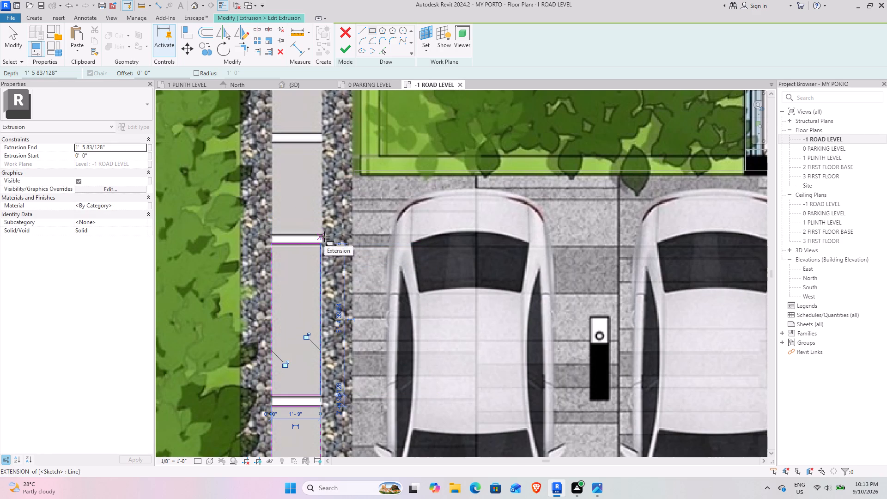
{"action": "left_click", "coordinate": [324, 234]}
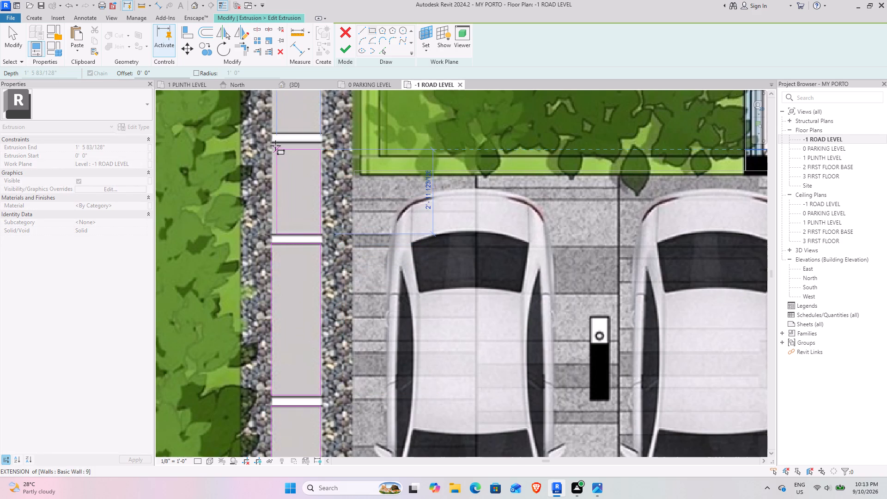
{"action": "left_click", "coordinate": [273, 142]}
{"action": "middle_click_drag", "start_coordinate": [296, 142], "coordinate": [315, 405]}
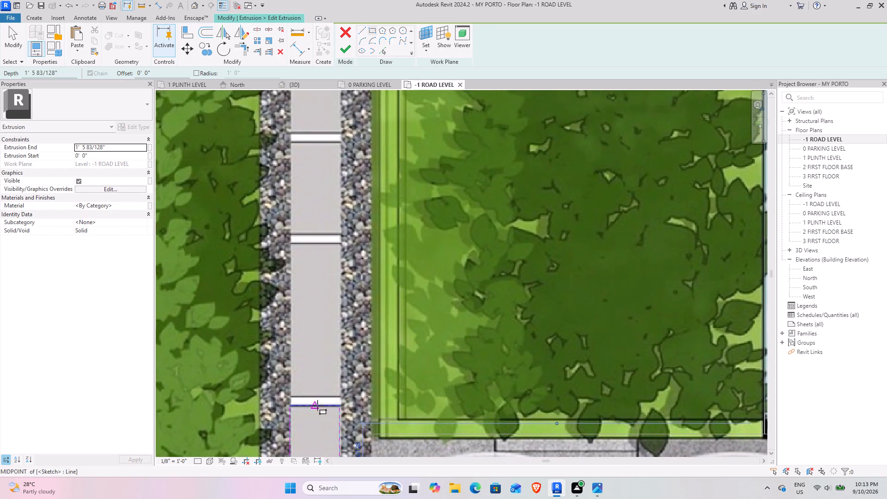
{"action": "left_click", "coordinate": [341, 396]}
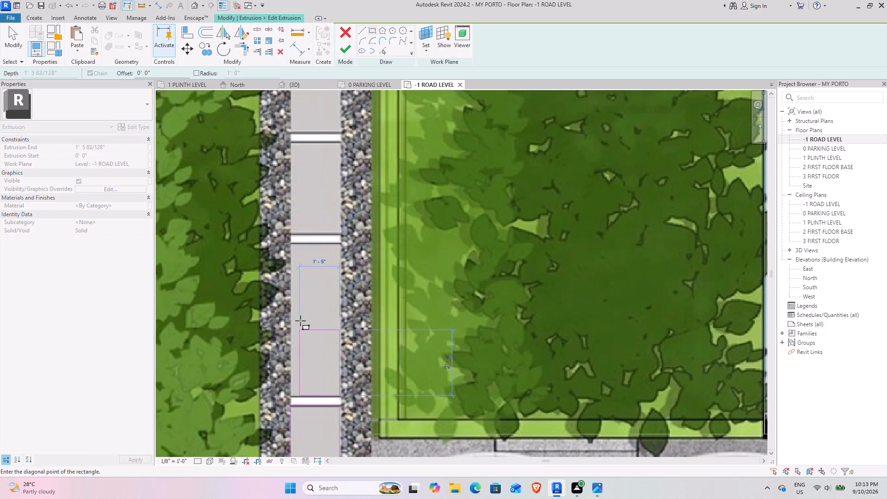
{"action": "left_click", "coordinate": [287, 243]}
Sketch 1'-9" wide rectangles over the side path's last two slabs, ending at the paving strip beside the landscape court.
{"action": "middle_click_drag", "start_coordinate": [314, 231], "coordinate": [332, 362]}
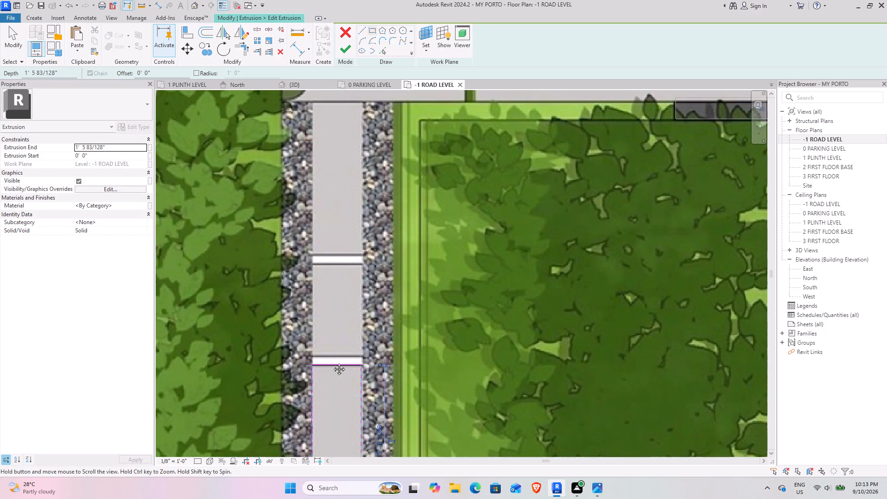
{"action": "middle_click_drag", "start_coordinate": [332, 362], "coordinate": [330, 368]}
{"action": "left_click", "coordinate": [358, 370]}
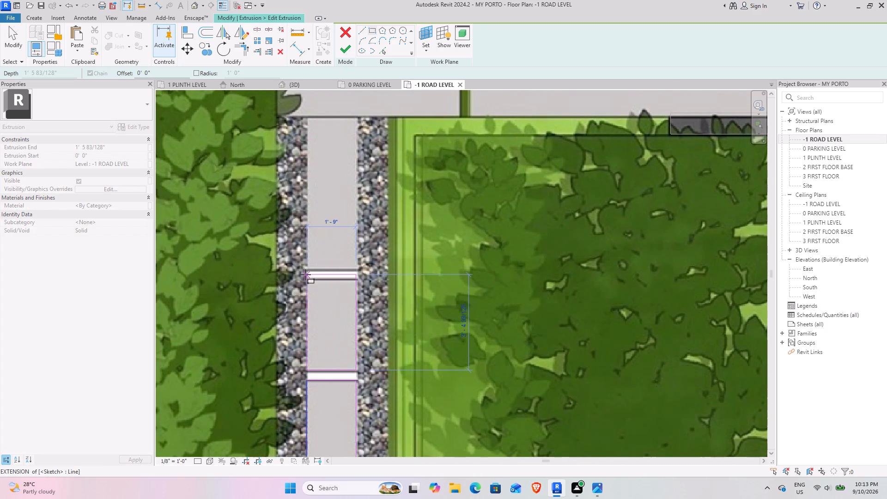
{"action": "left_click", "coordinate": [309, 280]}
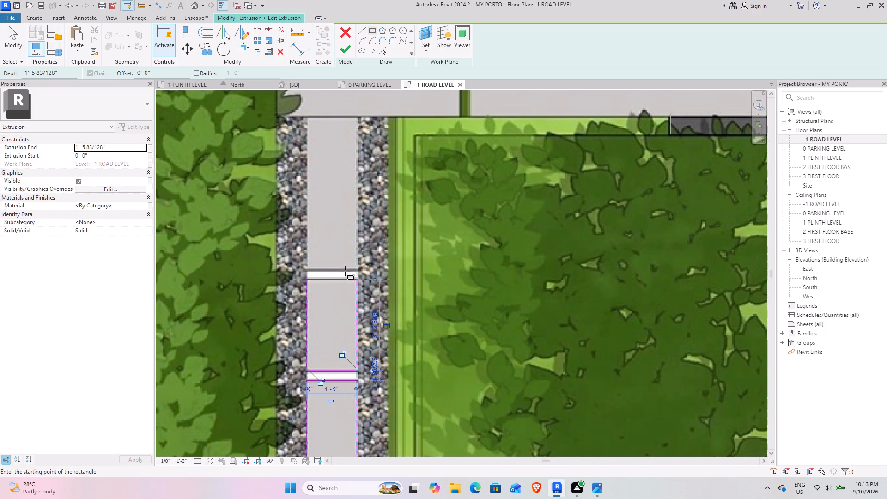
{"action": "left_click", "coordinate": [358, 269]}
{"action": "middle_click_drag", "start_coordinate": [346, 211], "coordinate": [351, 374]}
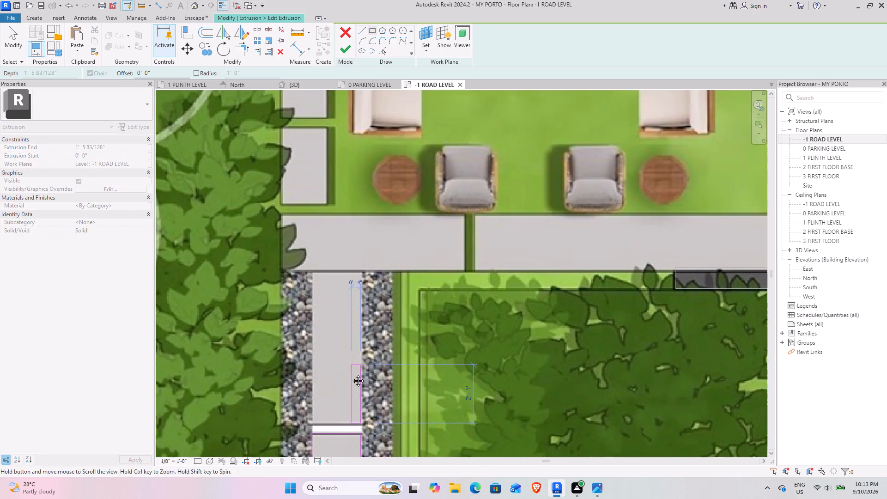
{"action": "middle_click_drag", "start_coordinate": [351, 374], "coordinate": [351, 375]}
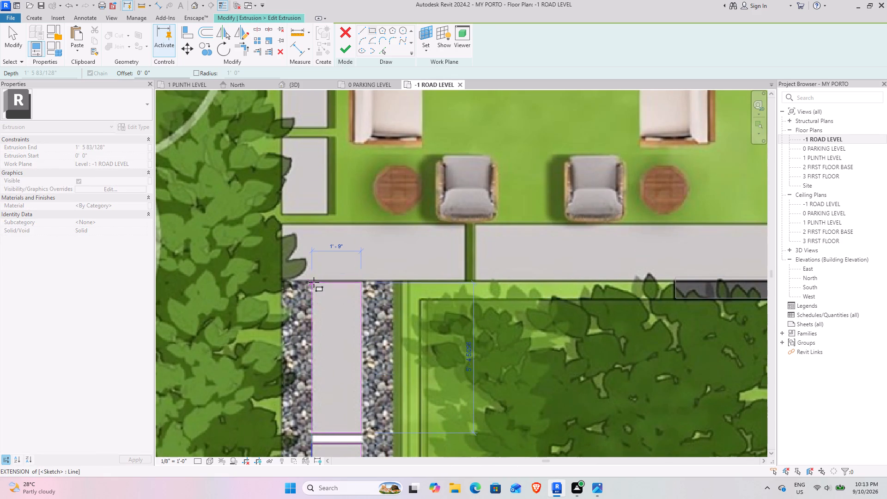
{"action": "left_click", "coordinate": [314, 282]}
{"action": "middle_click_drag", "start_coordinate": [338, 294], "coordinate": [253, 318]}
{"action": "scroll", "coordinate": [253, 318], "scroll_direction": "down", "scroll_amount": 4}
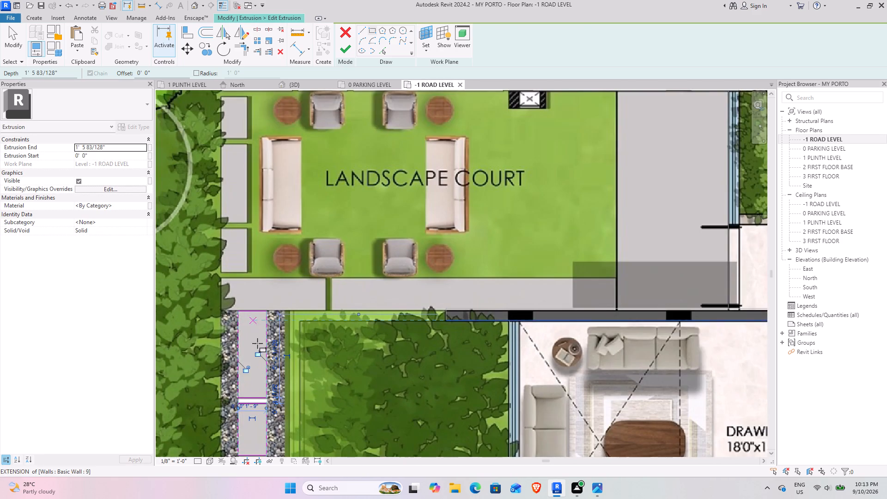
{"action": "middle_click_drag", "start_coordinate": [258, 344], "coordinate": [301, 319]}
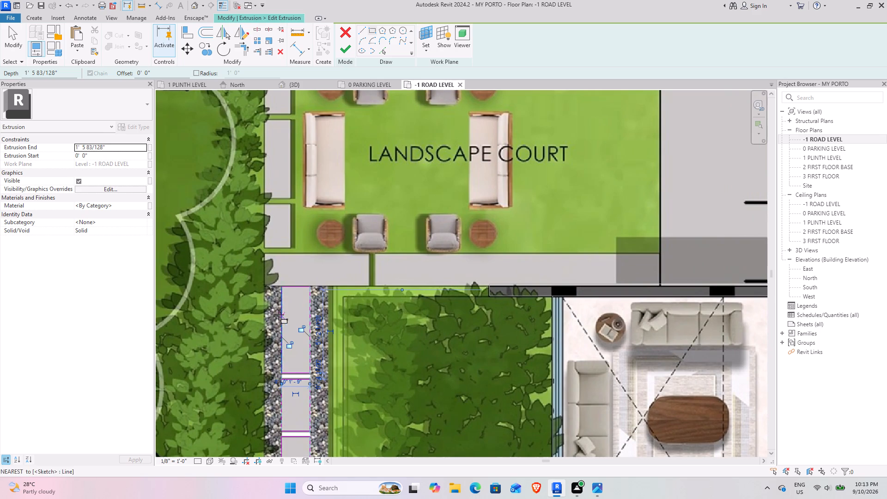
Sketch a rectangle about 2'-0" deep over the short paving slab where the side path meets the landscape court.
{"action": "scroll", "coordinate": [280, 257], "scroll_direction": "up", "scroll_amount": 1}
{"action": "middle_click_drag", "start_coordinate": [280, 257], "coordinate": [245, 284]}
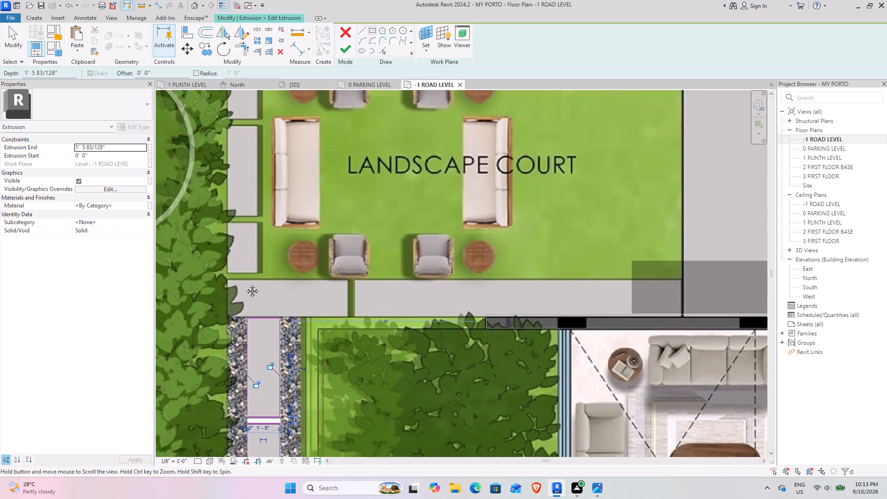
{"action": "middle_click_drag", "start_coordinate": [245, 284], "coordinate": [255, 293]}
{"action": "scroll", "coordinate": [238, 287], "scroll_direction": "up", "scroll_amount": 4}
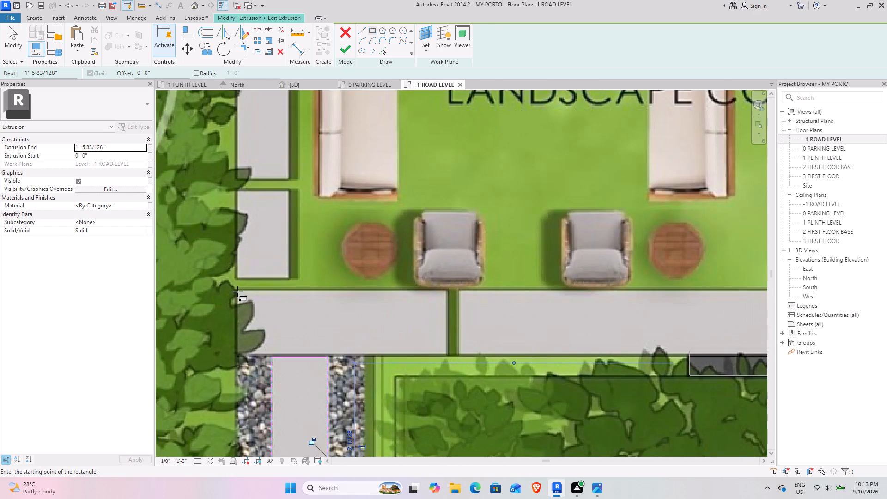
{"action": "left_click", "coordinate": [237, 290]}
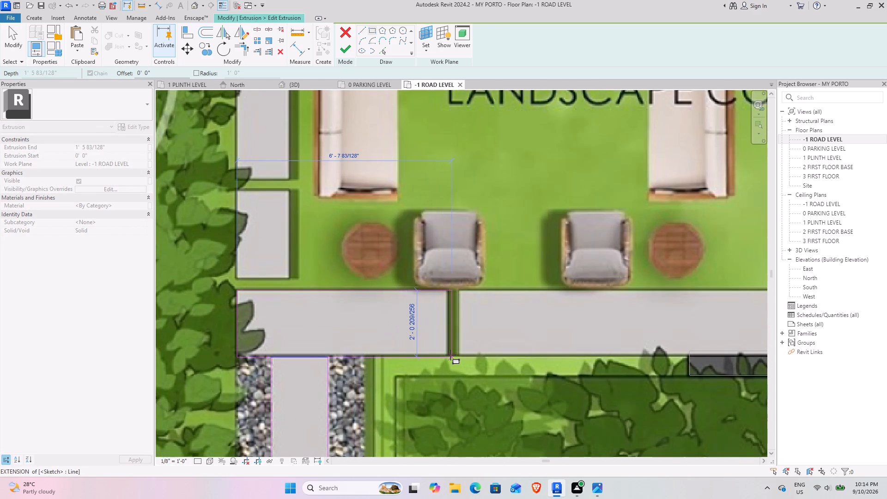
{"action": "scroll", "coordinate": [448, 352], "scroll_direction": "up", "scroll_amount": 8}
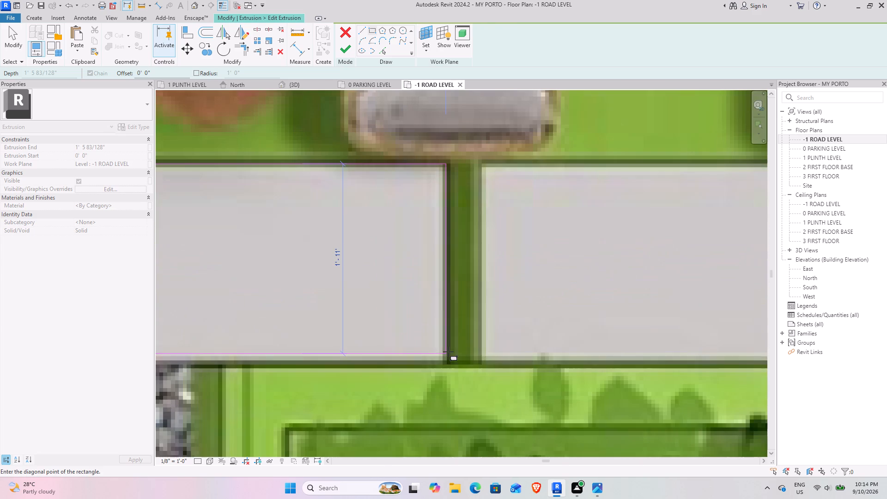
{"action": "middle_click_drag", "start_coordinate": [443, 358], "coordinate": [677, 319]}
{"action": "left_click", "coordinate": [677, 319]}
Sketch a rectangle about 1'-10" deep over the long paving slab between the landscape court and the drawing room wall.
{"action": "middle_click_drag", "start_coordinate": [691, 305], "coordinate": [285, 375]}
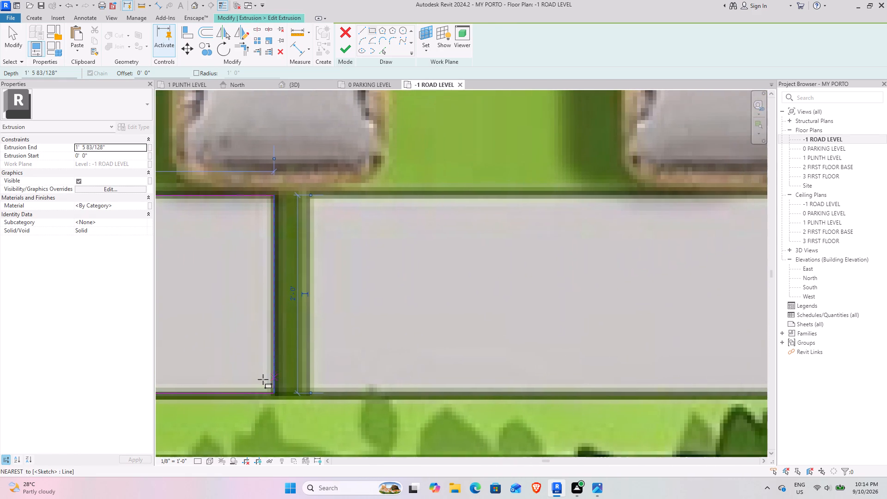
{"action": "scroll", "coordinate": [460, 297], "scroll_direction": "down", "scroll_amount": 4}
{"action": "middle_click_drag", "start_coordinate": [456, 298], "coordinate": [298, 332]}
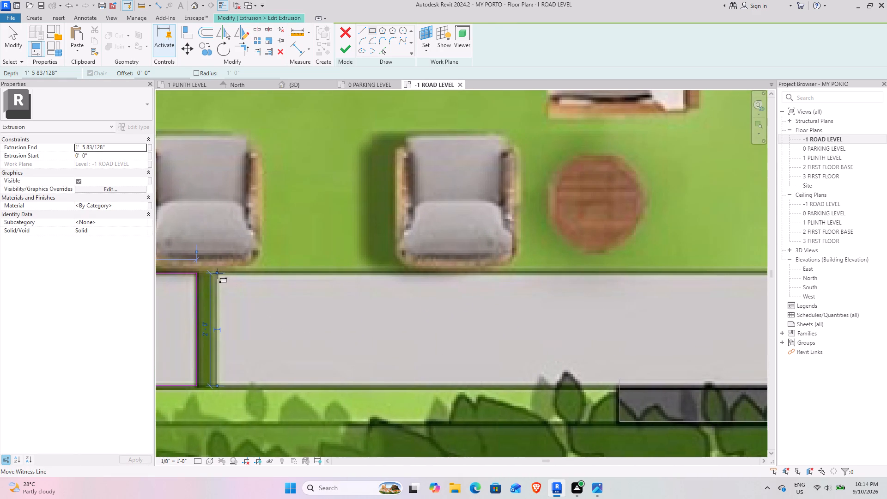
{"action": "left_click", "coordinate": [218, 274]}
{"action": "scroll", "coordinate": [302, 318], "scroll_direction": "down", "scroll_amount": 4}
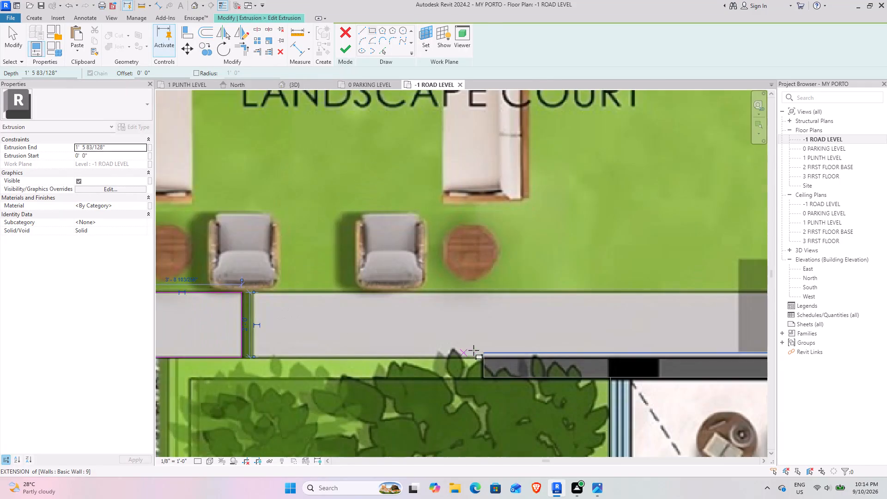
{"action": "middle_click_drag", "start_coordinate": [474, 347], "coordinate": [345, 322]}
{"action": "middle_click_drag", "start_coordinate": [662, 303], "coordinate": [318, 360]}
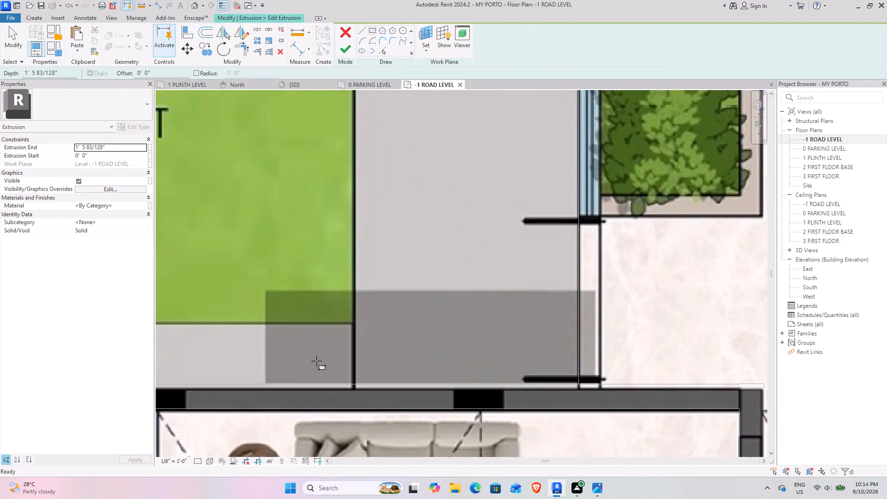
{"action": "scroll", "coordinate": [317, 361], "scroll_direction": "down", "scroll_amount": 4}
{"action": "middle_click_drag", "start_coordinate": [313, 348], "coordinate": [401, 343]}
{"action": "scroll", "coordinate": [415, 368], "scroll_direction": "up", "scroll_amount": 4}
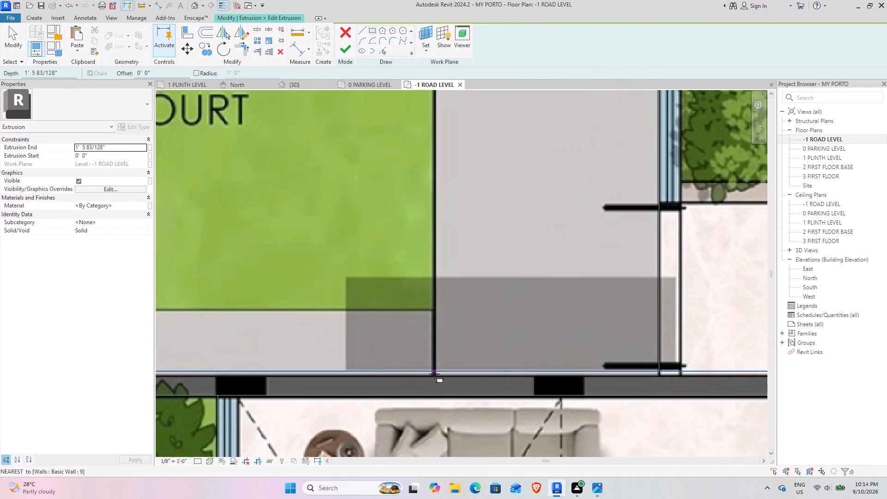
{"action": "scroll", "coordinate": [434, 374], "scroll_direction": "up", "scroll_amount": 6}
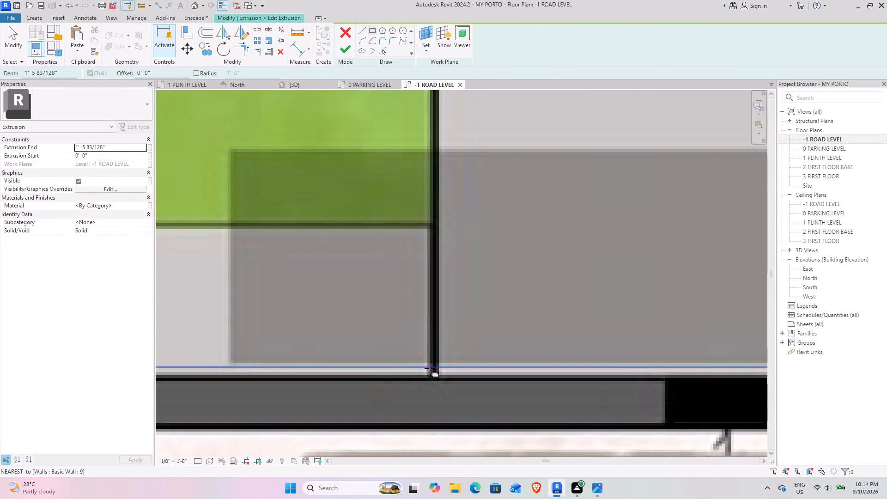
{"action": "left_click", "coordinate": [430, 368]}
{"action": "scroll", "coordinate": [371, 356], "scroll_direction": "down", "scroll_amount": 8}
{"action": "middle_click_drag", "start_coordinate": [304, 340], "coordinate": [740, 354]}
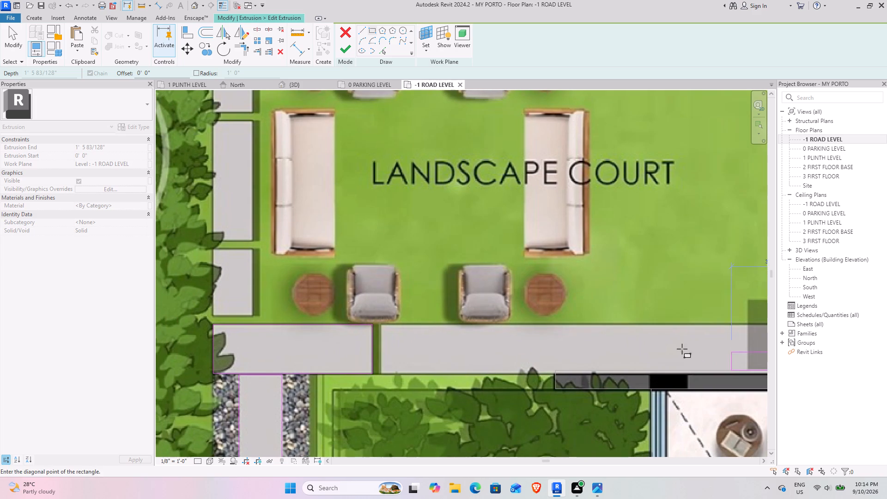
{"action": "scroll", "coordinate": [378, 345], "scroll_direction": "up", "scroll_amount": 6}
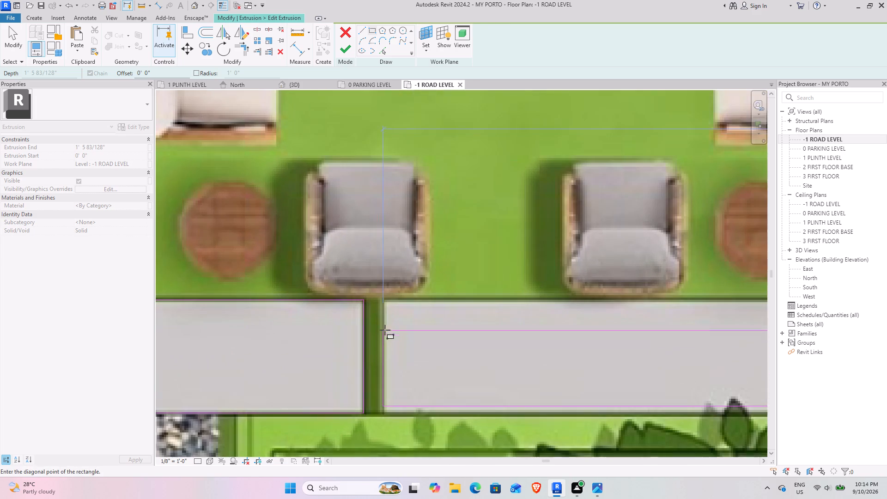
{"action": "left_click", "coordinate": [386, 300]}
Sketch a rectangle about 6'-10" by 13'-6" over the paved area between the landscape court's grass and the lobby planter.
{"action": "scroll", "coordinate": [478, 329], "scroll_direction": "down", "scroll_amount": 4}
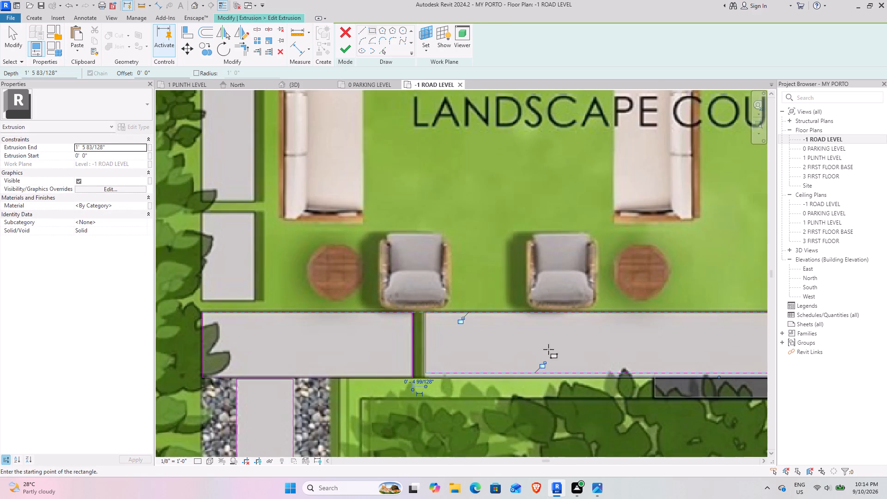
{"action": "middle_click_drag", "start_coordinate": [577, 345], "coordinate": [202, 401]}
{"action": "middle_click_drag", "start_coordinate": [559, 346], "coordinate": [280, 318]}
{"action": "scroll", "coordinate": [378, 394], "scroll_direction": "up", "scroll_amount": 3}
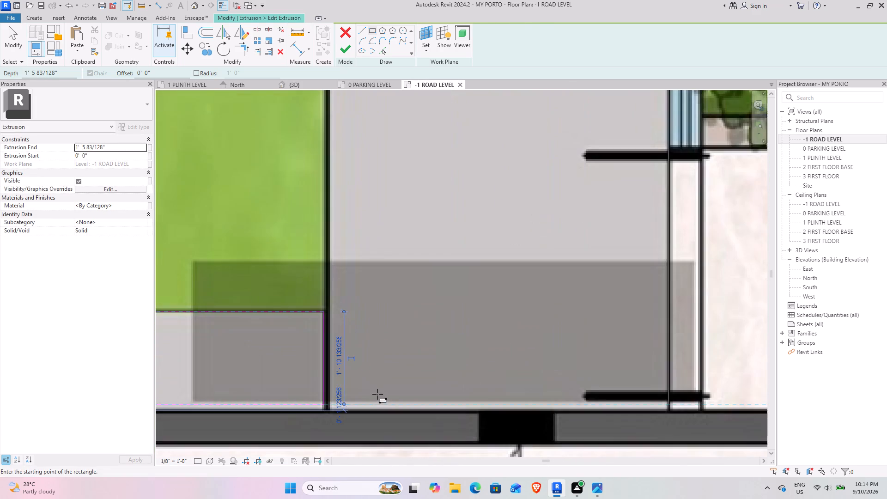
{"action": "left_click", "coordinate": [668, 405]}
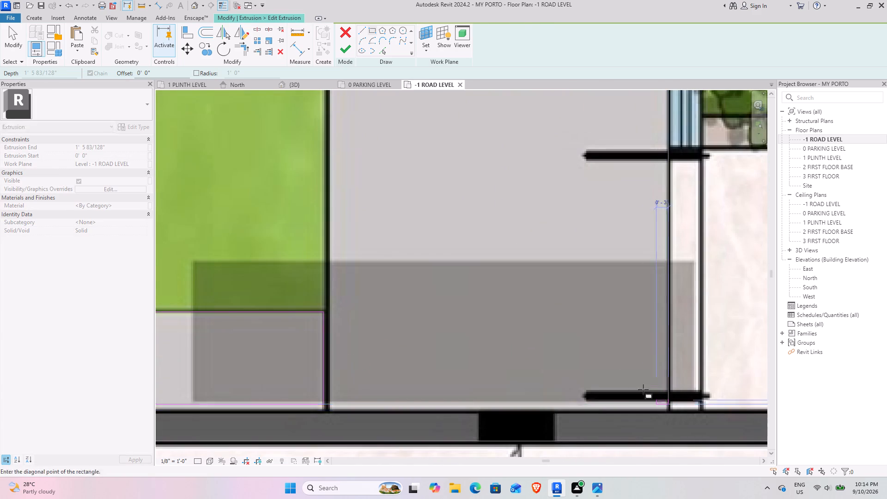
{"action": "scroll", "coordinate": [593, 313], "scroll_direction": "down", "scroll_amount": 4}
{"action": "middle_click_drag", "start_coordinate": [541, 245], "coordinate": [509, 427]}
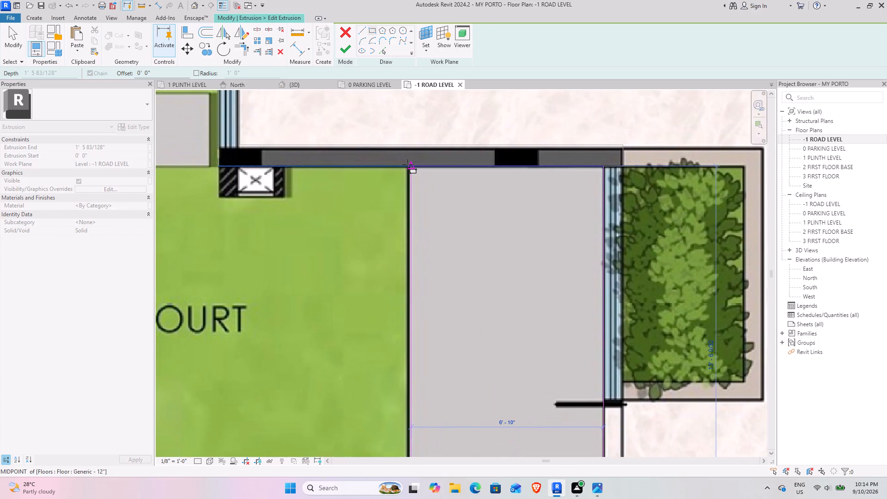
{"action": "left_click", "coordinate": [407, 164]}
Sketch a rectangle about 2'-7" deep over the long slab between the deck and the landscape court.
{"action": "middle_click_drag", "start_coordinate": [425, 314], "coordinate": [505, 120]}
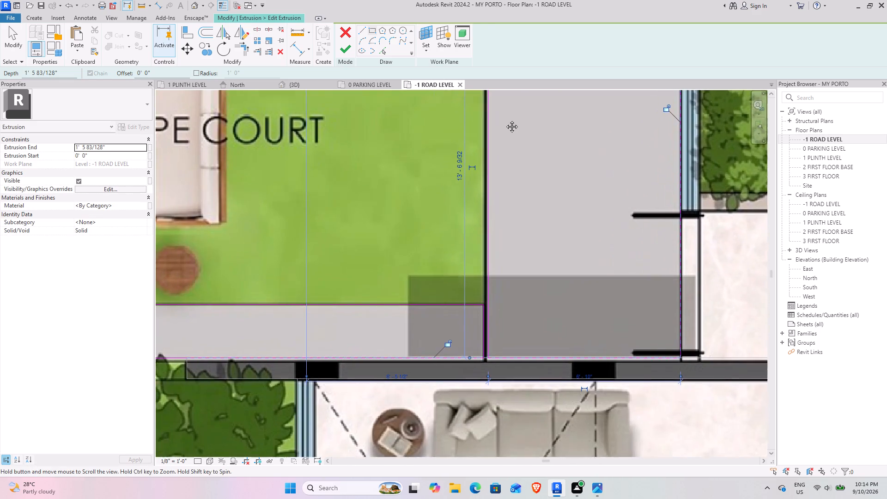
{"action": "middle_click_drag", "start_coordinate": [505, 120], "coordinate": [505, 118]}
{"action": "middle_click_drag", "start_coordinate": [381, 163], "coordinate": [534, 397]}
{"action": "middle_click_drag", "start_coordinate": [390, 226], "coordinate": [425, 249]}
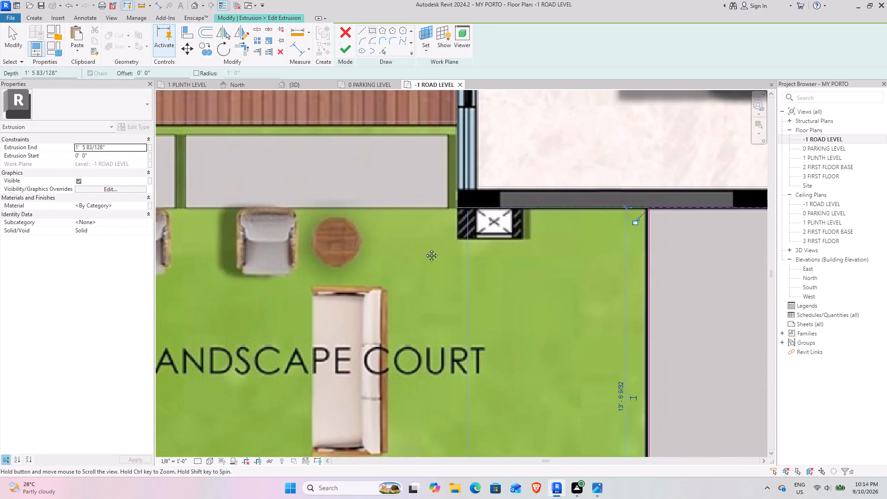
{"action": "middle_click_drag", "start_coordinate": [425, 249], "coordinate": [517, 338]}
{"action": "scroll", "coordinate": [567, 271], "scroll_direction": "up", "scroll_amount": 3}
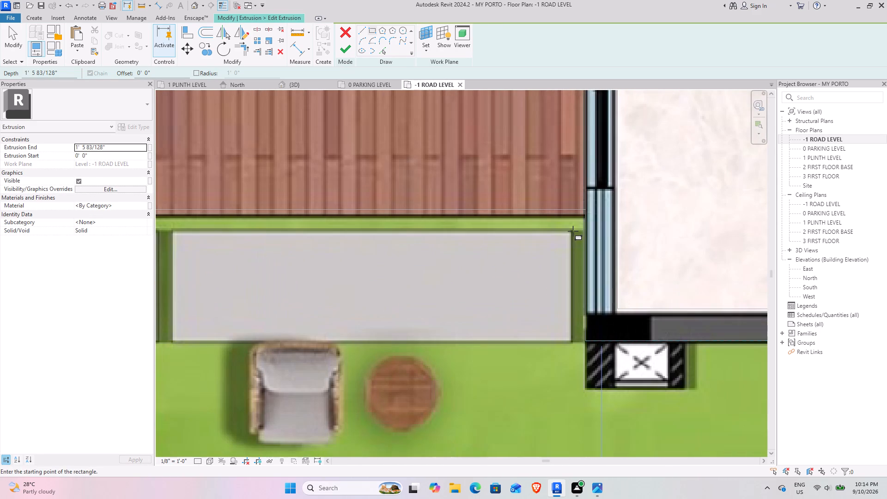
{"action": "left_click", "coordinate": [573, 231]}
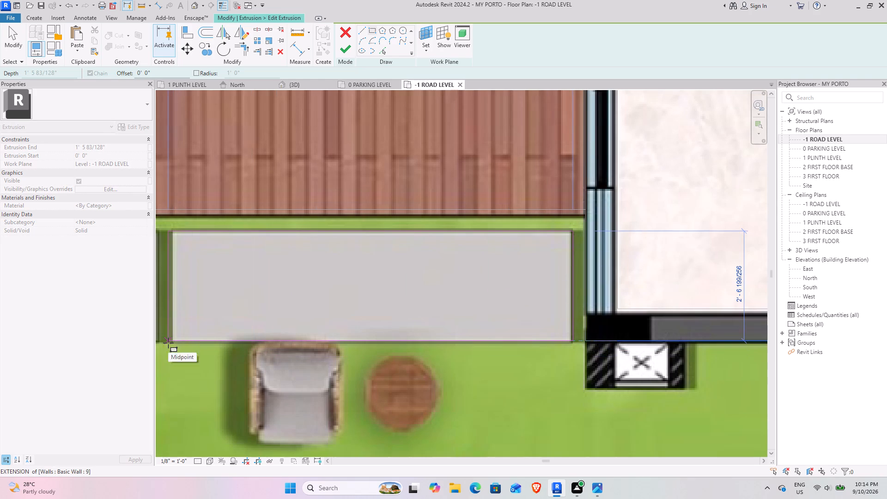
{"action": "left_click", "coordinate": [173, 341]}
Sketch rectangles about 2'-7" deep over the two remaining slabs in the row between the deck and the landscape court.
{"action": "middle_click_drag", "start_coordinate": [231, 318], "coordinate": [664, 322]}
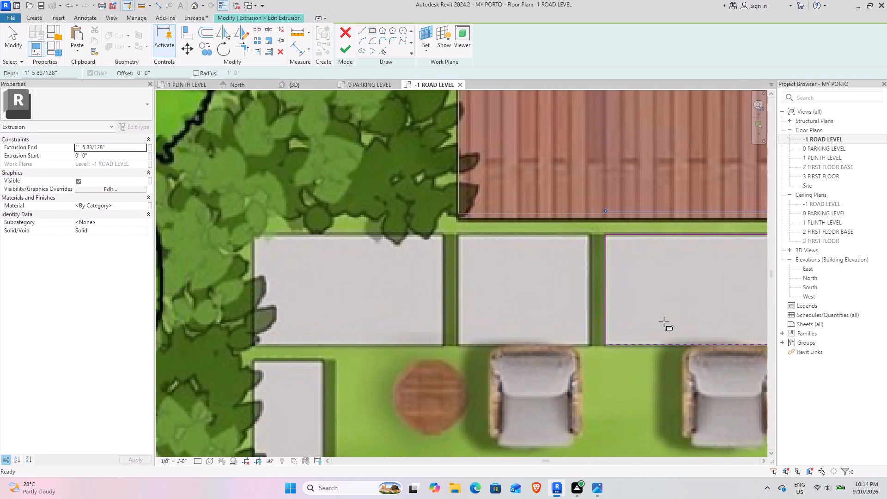
{"action": "left_click", "coordinate": [588, 236]}
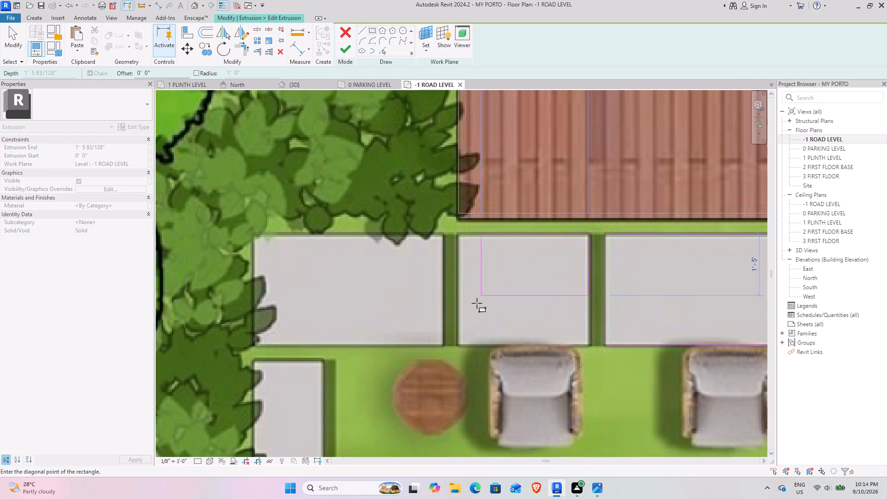
{"action": "left_click", "coordinate": [458, 346]}
{"action": "left_click", "coordinate": [442, 237]}
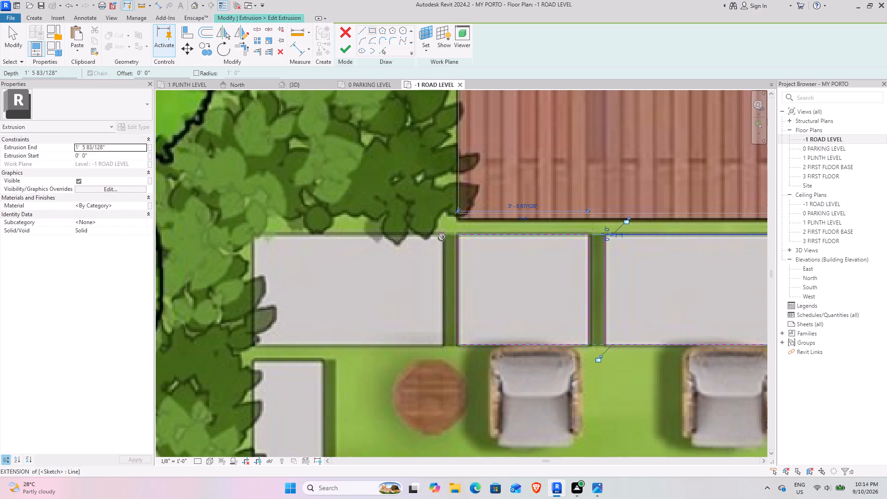
{"action": "left_click", "coordinate": [255, 347]}
Sketch rectangles over the three slabs along the landscape court's tree-lined edge, about 2'-6", 4'-10" and 2'-8" long.
{"action": "middle_click_drag", "start_coordinate": [328, 415], "coordinate": [418, 221]}
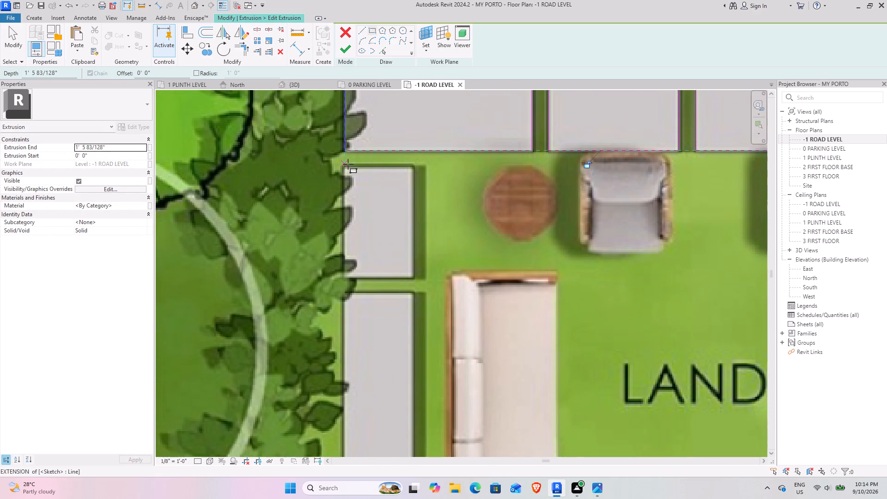
{"action": "left_click", "coordinate": [344, 168]}
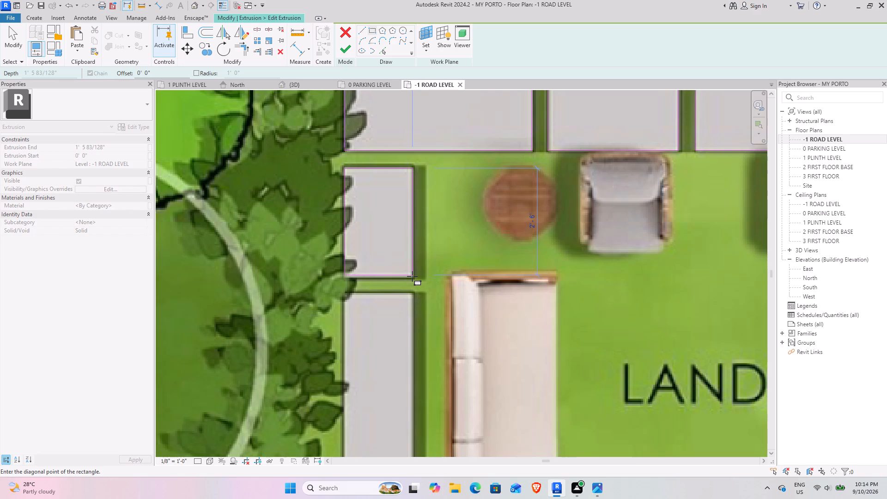
{"action": "left_click", "coordinate": [412, 276]}
{"action": "middle_click_drag", "start_coordinate": [420, 349], "coordinate": [424, 207]}
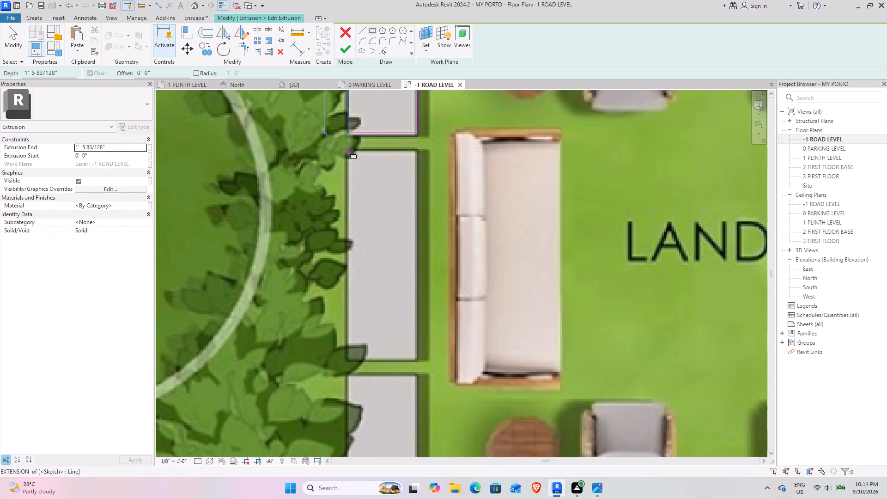
{"action": "left_click", "coordinate": [348, 150]}
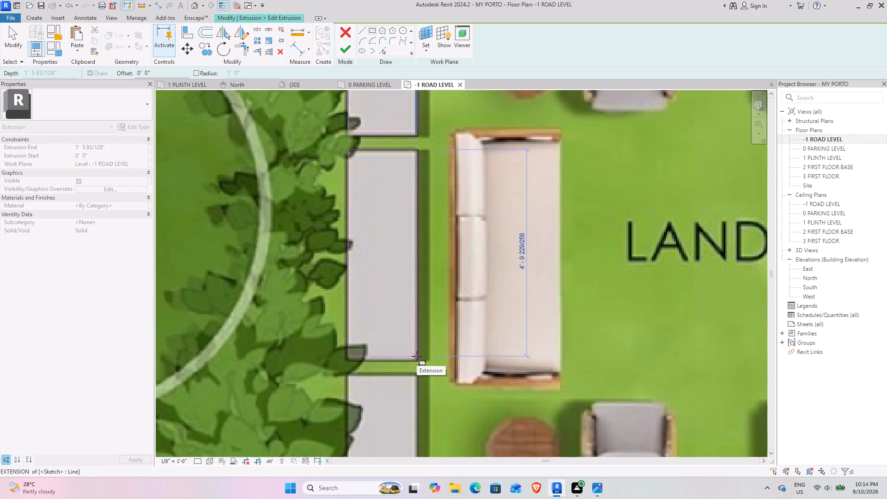
{"action": "left_click", "coordinate": [417, 356]}
{"action": "middle_click_drag", "start_coordinate": [437, 409], "coordinate": [481, 155]}
{"action": "middle_click_drag", "start_coordinate": [427, 174], "coordinate": [421, 226]}
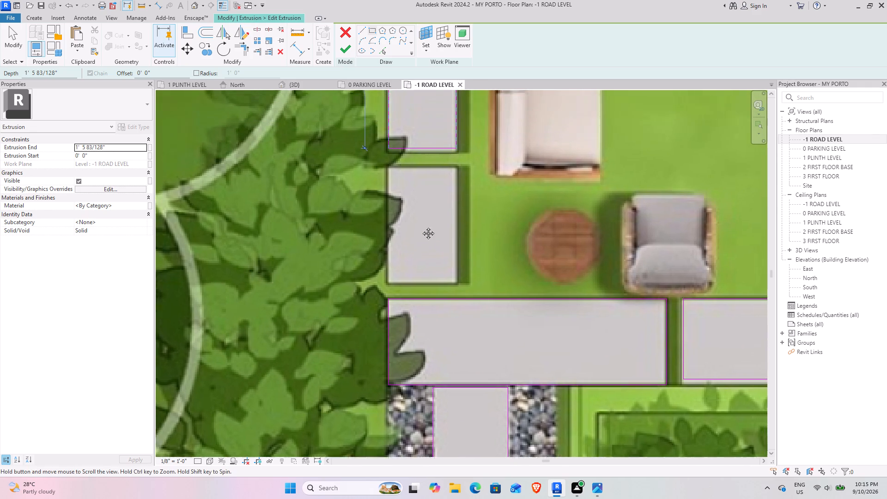
{"action": "middle_click_drag", "start_coordinate": [421, 226], "coordinate": [412, 254]}
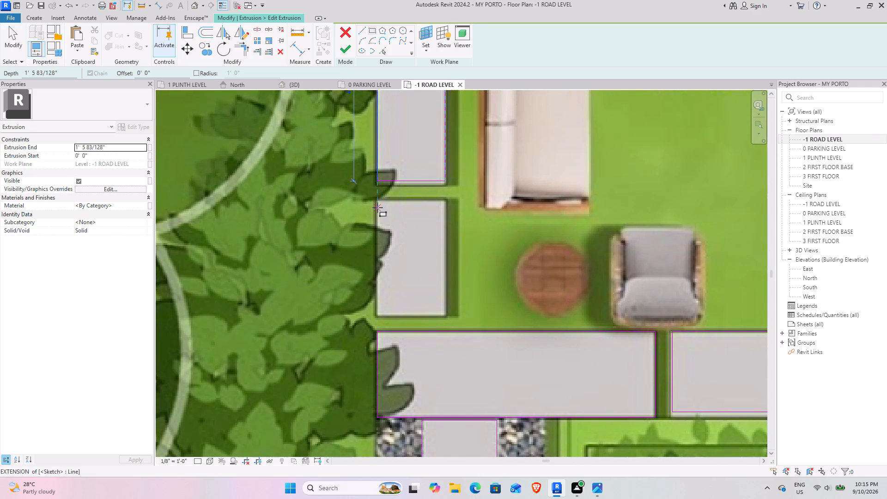
{"action": "left_click", "coordinate": [377, 201]}
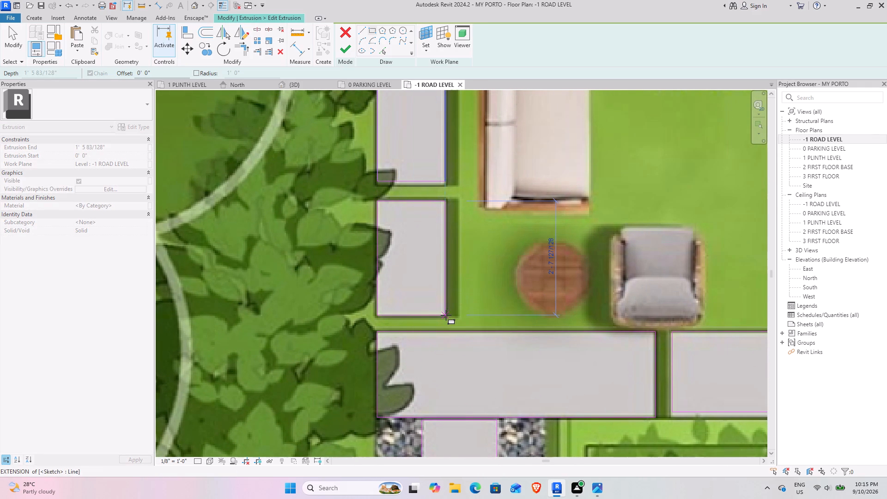
{"action": "left_click", "coordinate": [445, 315]}
Sketch a rectangle over the dark laundry services recess between the two maids' toilets, up to the outer wall line.
{"action": "scroll", "coordinate": [465, 244], "scroll_direction": "down", "scroll_amount": 10}
{"action": "middle_click_drag", "start_coordinate": [583, 183], "coordinate": [337, 413]}
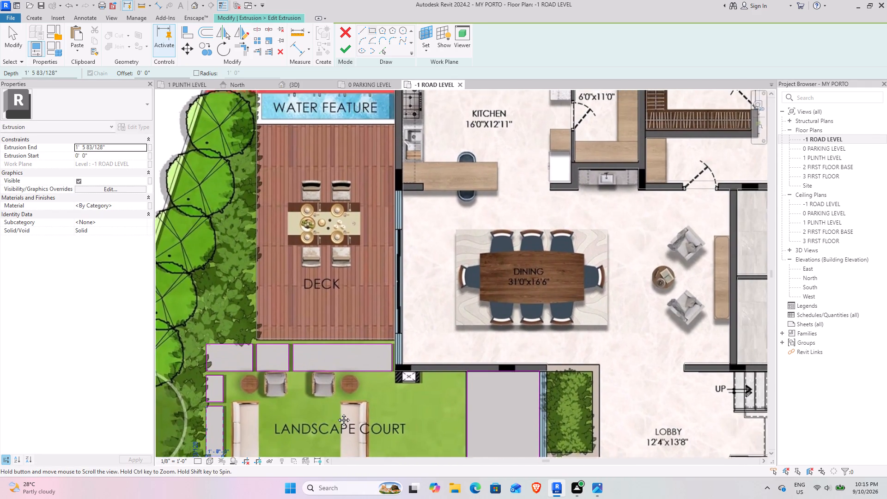
{"action": "middle_click_drag", "start_coordinate": [337, 413], "coordinate": [301, 406]}
{"action": "scroll", "coordinate": [446, 283], "scroll_direction": "down", "scroll_amount": 4}
{"action": "scroll", "coordinate": [501, 298], "scroll_direction": "down", "scroll_amount": 5}
{"action": "scroll", "coordinate": [636, 274], "scroll_direction": "up", "scroll_amount": 4}
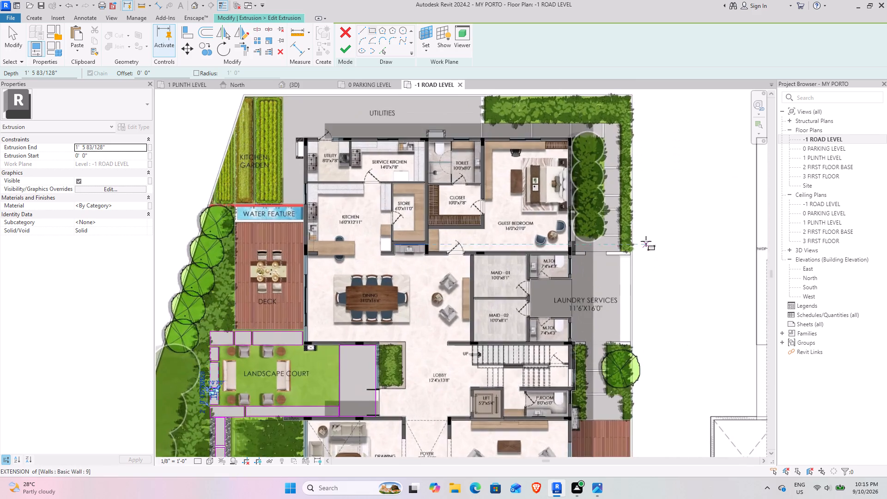
{"action": "scroll", "coordinate": [643, 231], "scroll_direction": "up", "scroll_amount": 5}
{"action": "middle_click_drag", "start_coordinate": [571, 296], "coordinate": [475, 345]}
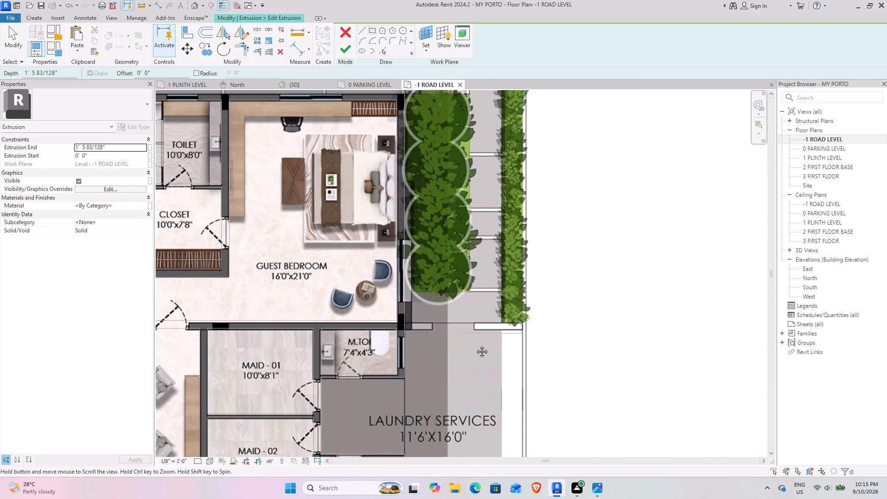
{"action": "middle_click_drag", "start_coordinate": [475, 345], "coordinate": [474, 345]}
{"action": "scroll", "coordinate": [443, 320], "scroll_direction": "up", "scroll_amount": 4}
{"action": "scroll", "coordinate": [431, 335], "scroll_direction": "down", "scroll_amount": 3}
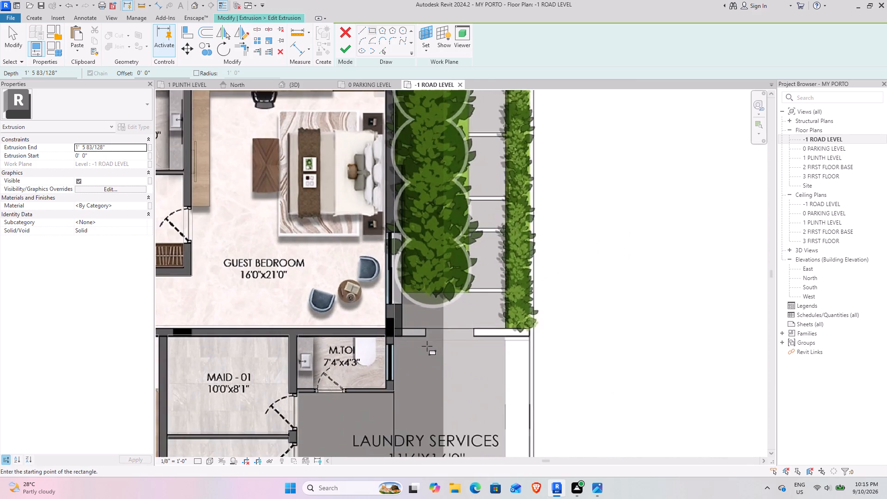
{"action": "middle_click_drag", "start_coordinate": [426, 347], "coordinate": [463, 159]}
{"action": "scroll", "coordinate": [334, 212], "scroll_direction": "up", "scroll_amount": 4}
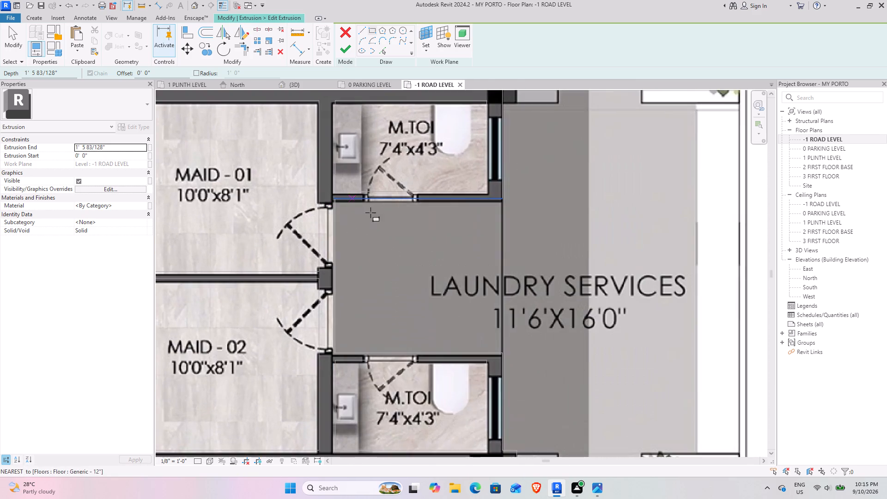
{"action": "scroll", "coordinate": [365, 220], "scroll_direction": "up", "scroll_amount": 3}
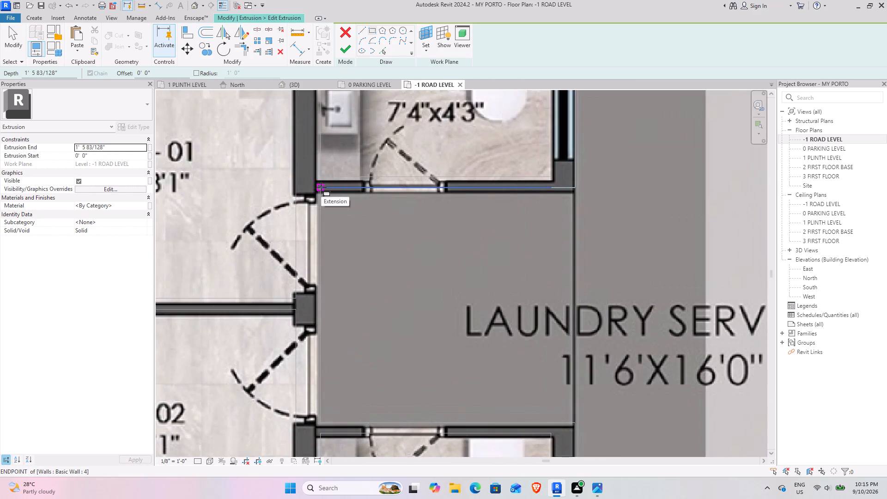
{"action": "left_click", "coordinate": [321, 187]}
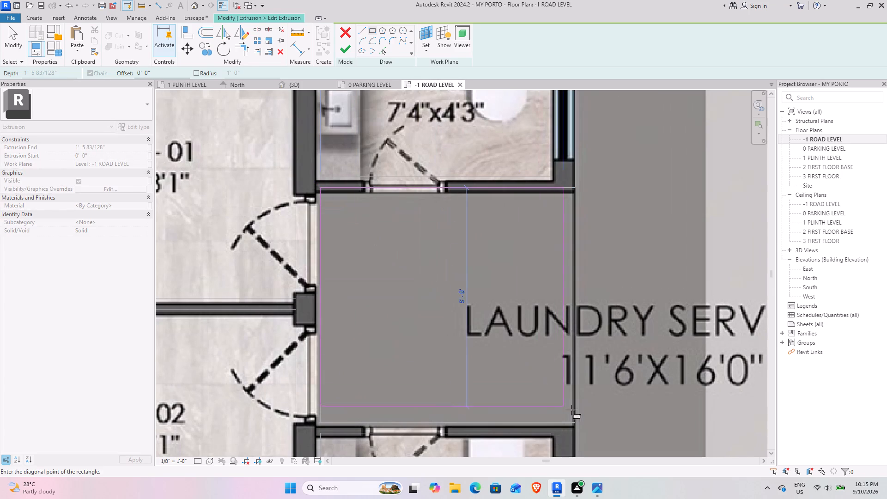
{"action": "left_click", "coordinate": [575, 422]}
Inspect the paving along the laundry services passage and the planted strips beside the stairs and guest bedroom.
{"action": "middle_click_drag", "start_coordinate": [616, 326], "coordinate": [417, 394]}
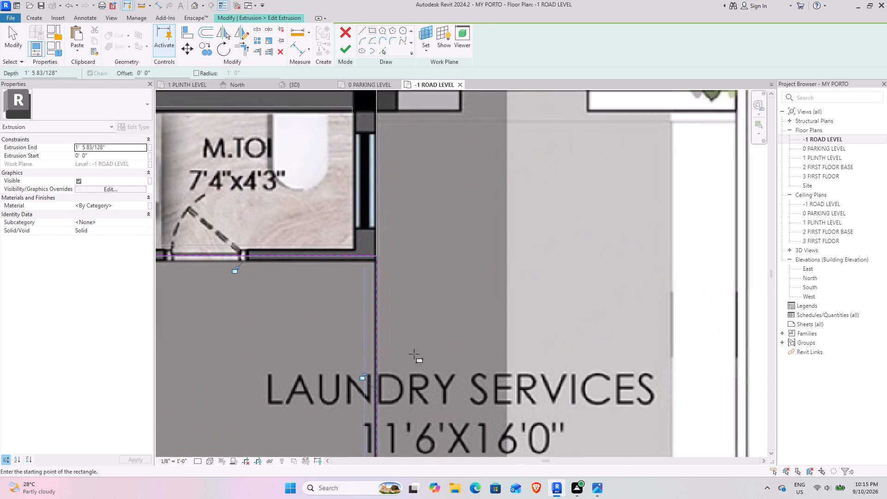
{"action": "scroll", "coordinate": [429, 296], "scroll_direction": "down", "scroll_amount": 5}
{"action": "middle_click_drag", "start_coordinate": [460, 275], "coordinate": [383, 314]}
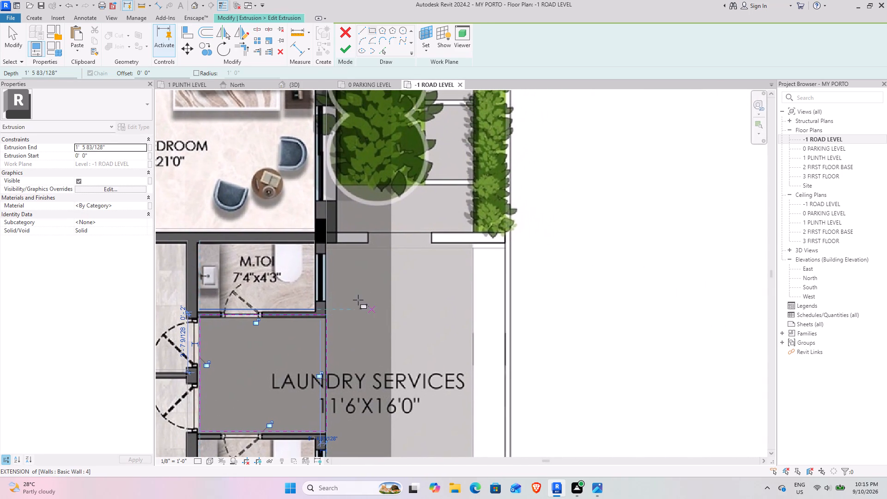
{"action": "middle_click_drag", "start_coordinate": [351, 344], "coordinate": [402, 201]}
{"action": "middle_click_drag", "start_coordinate": [436, 270], "coordinate": [431, 268]}
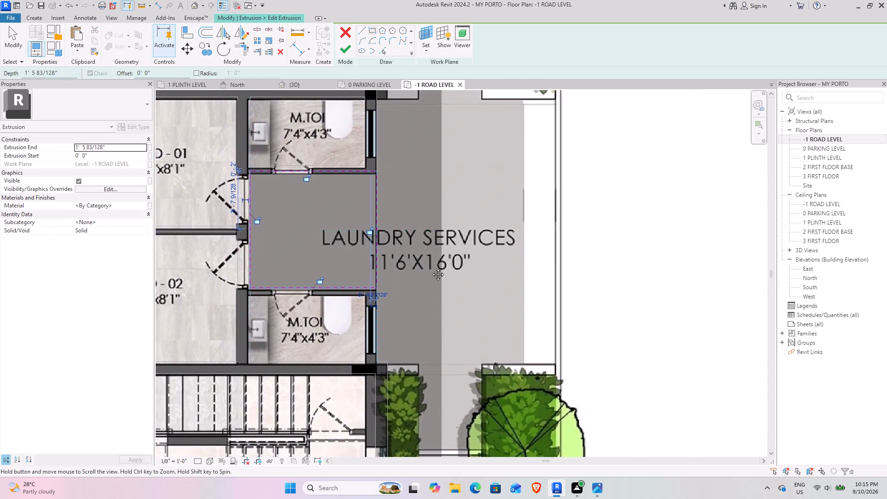
{"action": "middle_click_drag", "start_coordinate": [431, 268], "coordinate": [396, 140]}
{"action": "middle_click_drag", "start_coordinate": [391, 314], "coordinate": [391, 134]}
{"action": "middle_click_drag", "start_coordinate": [400, 208], "coordinate": [409, 420]}
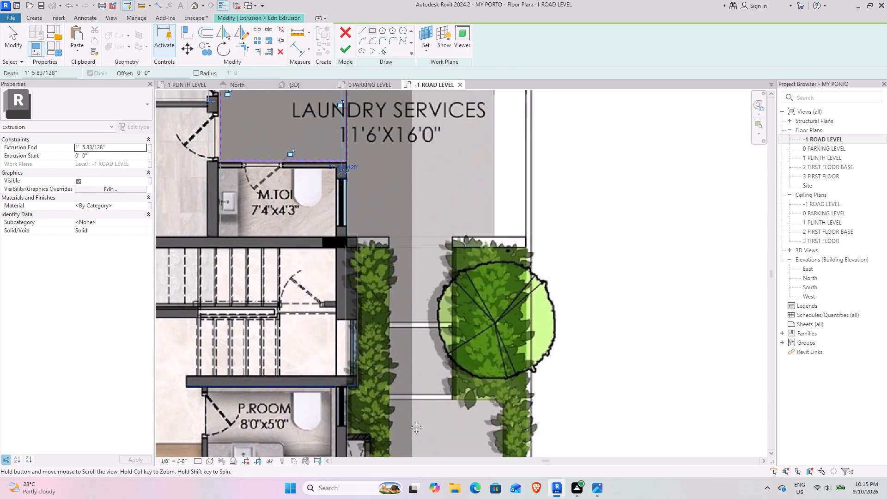
{"action": "middle_click_drag", "start_coordinate": [409, 420], "coordinate": [407, 424]}
{"action": "middle_click_drag", "start_coordinate": [399, 234], "coordinate": [419, 342]}
{"action": "scroll", "coordinate": [426, 284], "scroll_direction": "down", "scroll_amount": 4}
{"action": "middle_click_drag", "start_coordinate": [386, 247], "coordinate": [516, 324]}
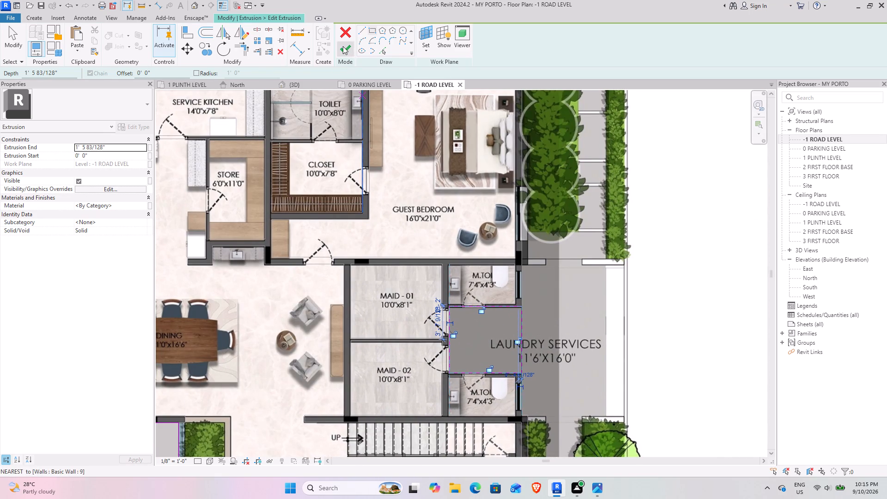
Finish the slab extrusion sketch, open the 3D view and clear the selection.
{"action": "left_click", "coordinate": [343, 46]}
{"action": "left_click", "coordinate": [292, 84]}
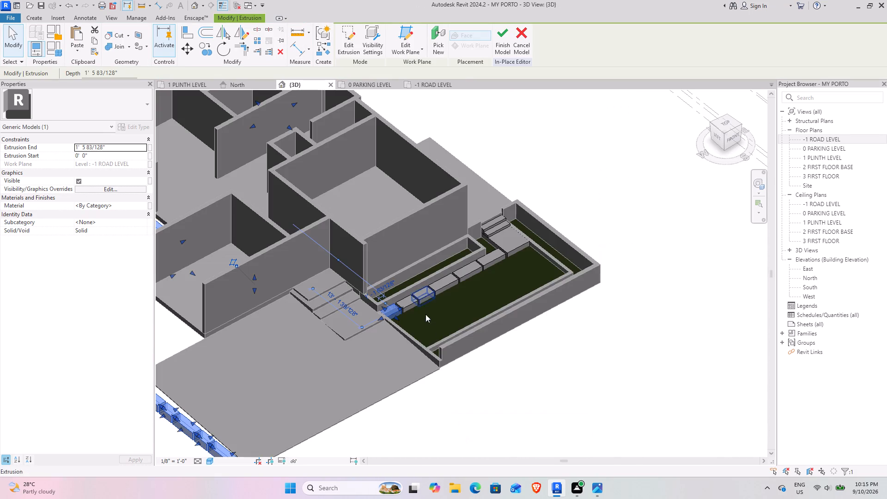
{"action": "scroll", "coordinate": [452, 352], "scroll_direction": "down", "scroll_amount": 5}
{"action": "left_click", "coordinate": [391, 437]}
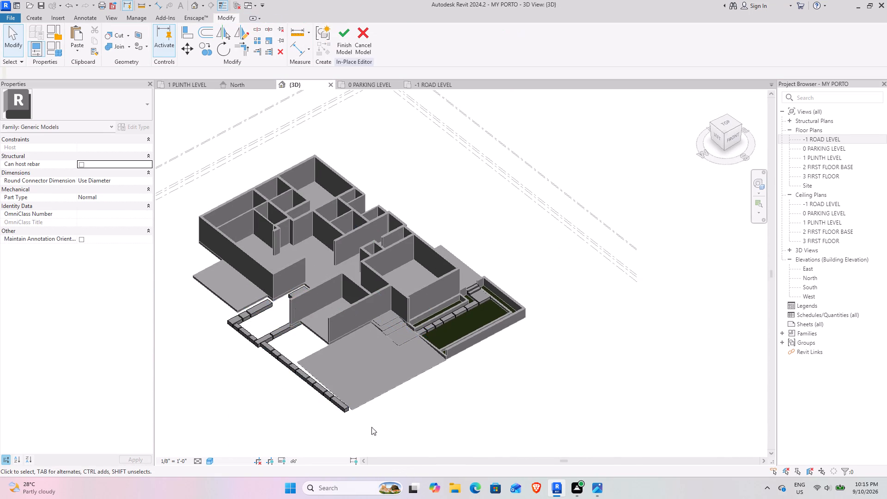
Examine the laundry slab's height against the house floor and walls in 3D, including from the Right view.
{"action": "middle_click_drag", "start_coordinate": [355, 407], "coordinate": [476, 327]}
{"action": "middle_click_drag", "start_coordinate": [475, 332], "coordinate": [325, 315]}
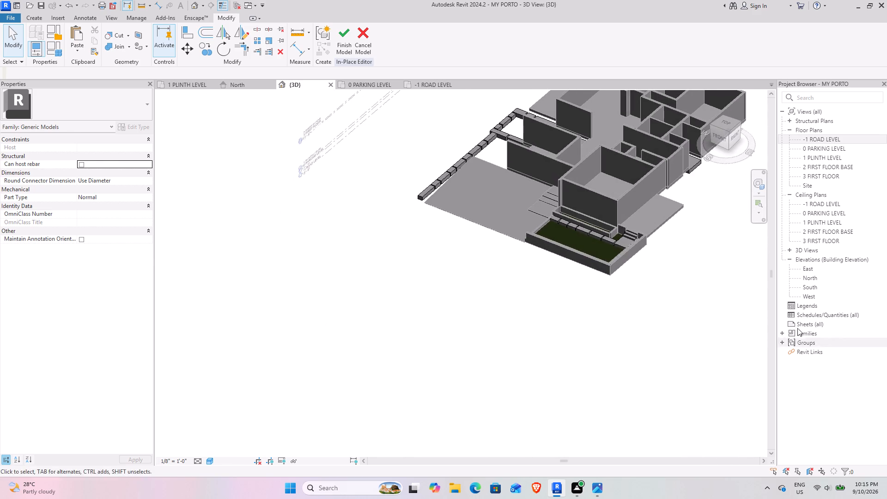
{"action": "middle_click_drag", "start_coordinate": [797, 328], "coordinate": [707, 323]}
{"action": "left_click", "coordinate": [696, 310]}
{"action": "middle_click_drag", "start_coordinate": [701, 286], "coordinate": [313, 378]}
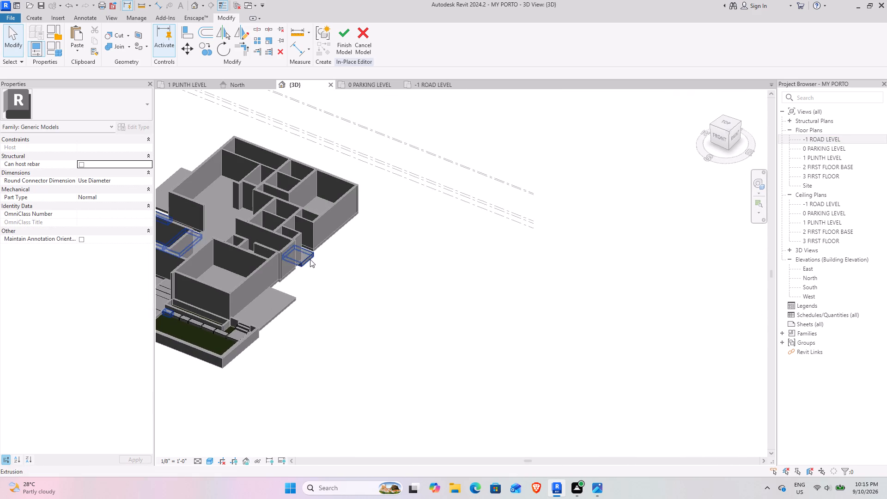
{"action": "scroll", "coordinate": [298, 278], "scroll_direction": "up", "scroll_amount": 9}
{"action": "middle_click_drag", "start_coordinate": [365, 272], "coordinate": [285, 229], "text": "shift"}
{"action": "middle_click_drag", "start_coordinate": [516, 432], "coordinate": [383, 276]}
{"action": "middle_click_drag", "start_coordinate": [438, 333], "coordinate": [392, 316], "text": "shift"}
{"action": "scroll", "coordinate": [382, 344], "scroll_direction": "up", "scroll_amount": 4}
{"action": "middle_click_drag", "start_coordinate": [381, 395], "coordinate": [418, 333], "text": "shift"}
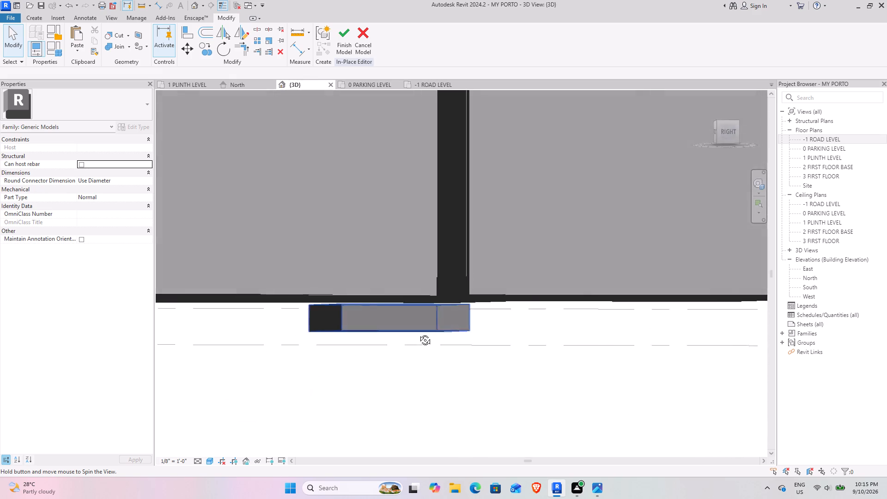
{"action": "middle_click_drag", "start_coordinate": [418, 333], "coordinate": [388, 353], "text": "shift"}
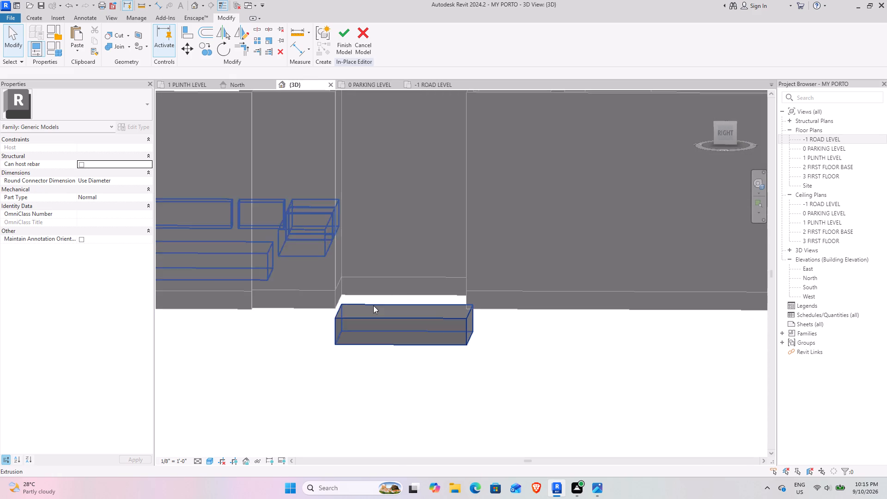
{"action": "left_click", "coordinate": [722, 131]}
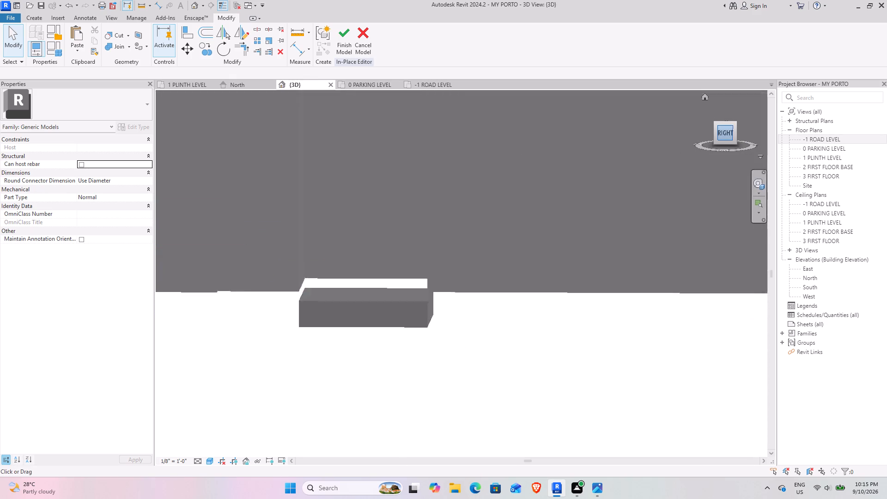
{"action": "scroll", "coordinate": [492, 287], "scroll_direction": "up", "scroll_amount": 8}
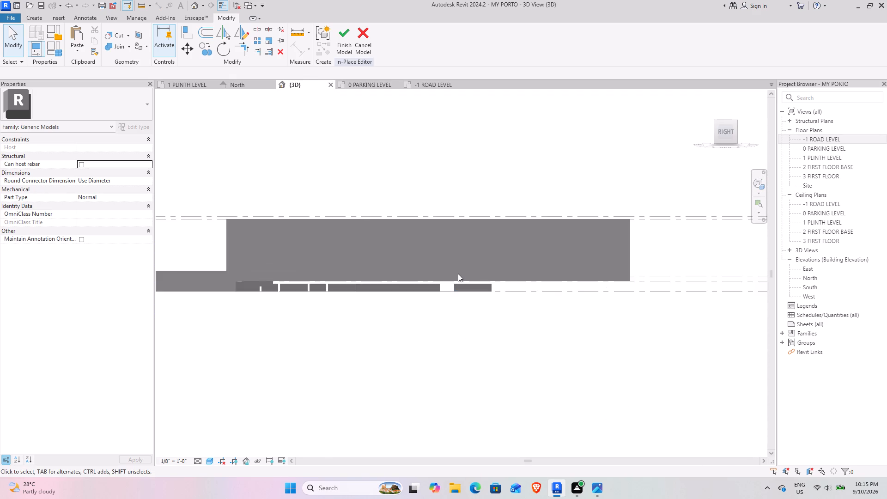
Measure the vertical distance from the isolated extruded block's top edge to the horizontal wall edge above it in the 3D view.
{"action": "scroll", "coordinate": [461, 271], "scroll_direction": "up", "scroll_amount": 9}
{"action": "scroll", "coordinate": [514, 318], "scroll_direction": "up", "scroll_amount": 1}
{"action": "middle_click_drag", "start_coordinate": [510, 316], "coordinate": [437, 336]}
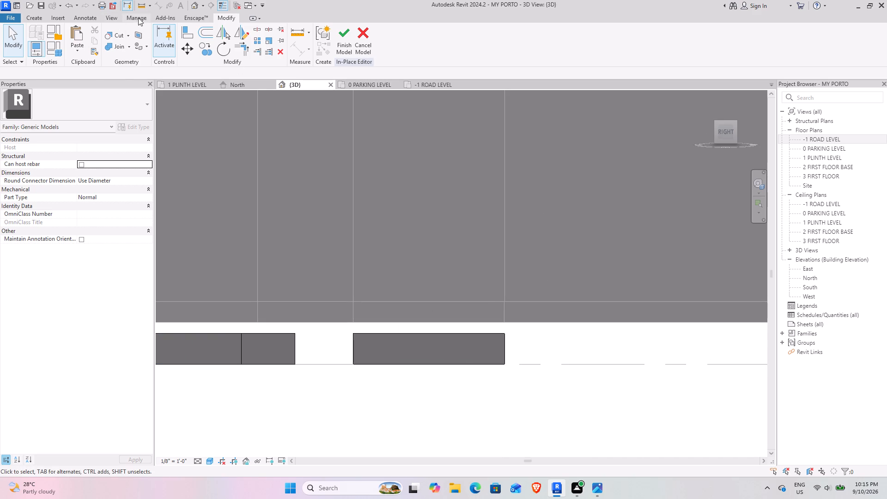
{"action": "left_click", "coordinate": [139, 3]}
{"action": "left_click", "coordinate": [420, 335]}
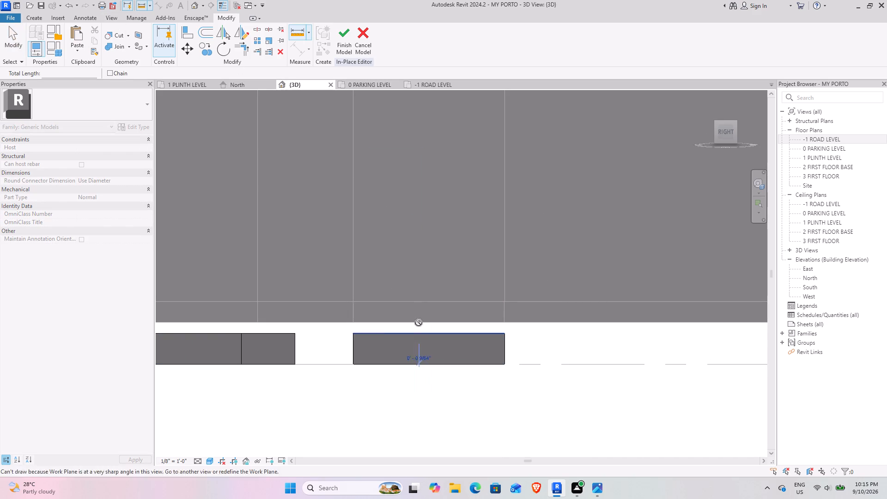
{"action": "scroll", "coordinate": [420, 302], "scroll_direction": "up", "scroll_amount": 3}
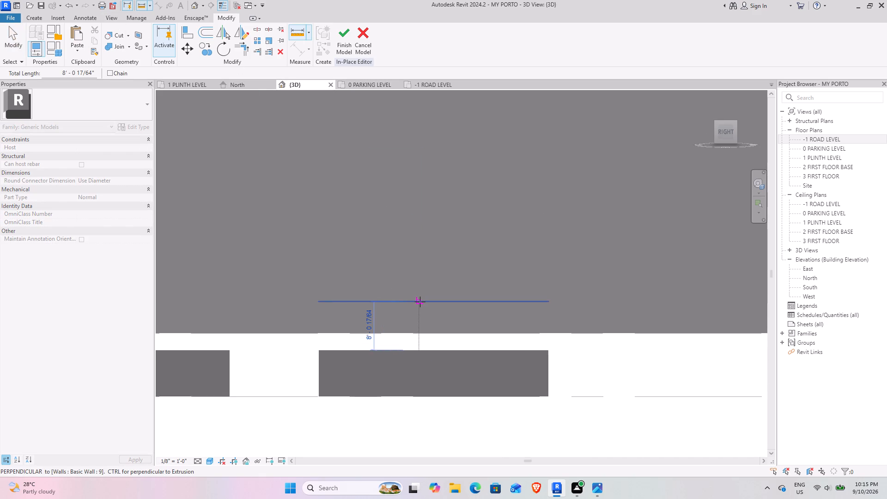
{"action": "scroll", "coordinate": [420, 302], "scroll_direction": "up", "scroll_amount": 4}
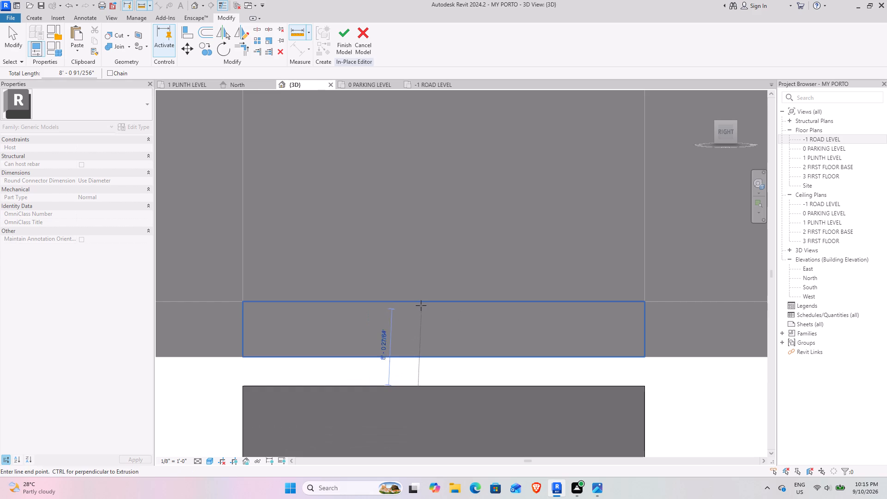
{"action": "left_click", "coordinate": [419, 300]}
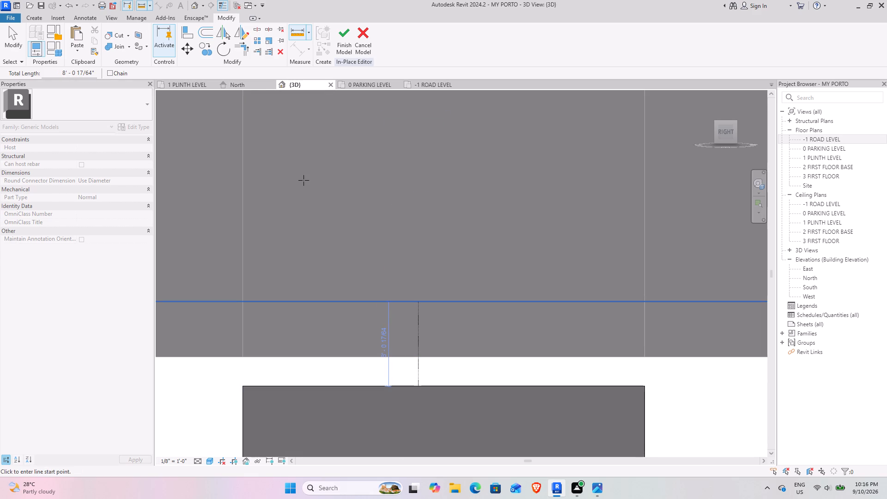
{"action": "key", "text": "Escape"}
{"action": "key", "text": "Escape"}
{"action": "key", "text": "Escape"}
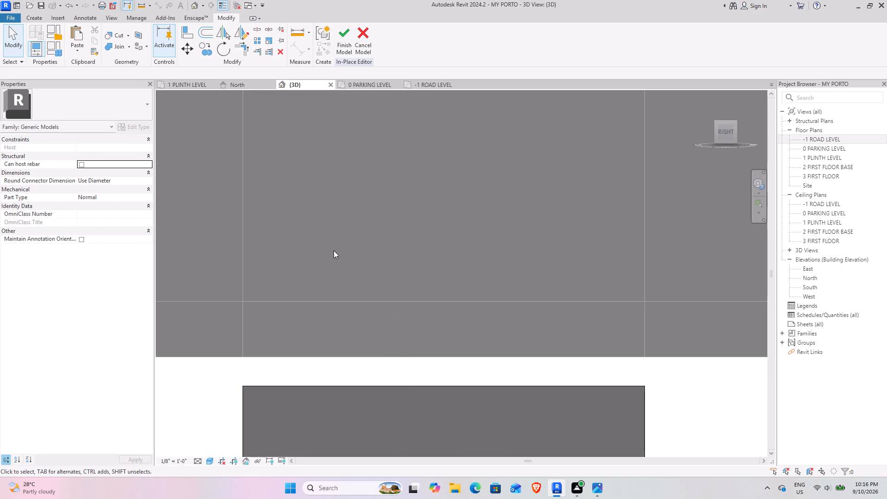
{"action": "key", "text": "Escape"}
Examine the 3D model around the extruded block outside the recessed side wall and its relation to the surrounding walls.
{"action": "scroll", "coordinate": [334, 250], "scroll_direction": "down", "scroll_amount": 14}
{"action": "middle_click_drag", "start_coordinate": [321, 258], "coordinate": [364, 323], "text": "shift"}
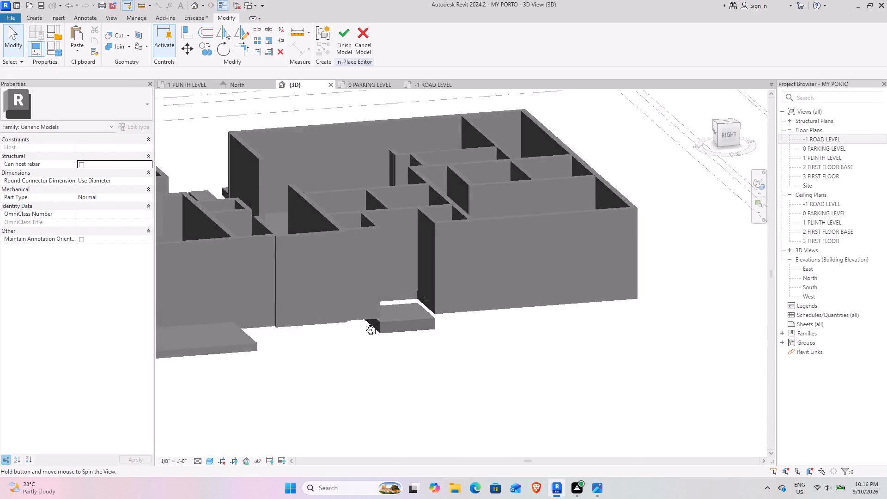
{"action": "middle_click_drag", "start_coordinate": [364, 323], "coordinate": [306, 307], "text": "shift"}
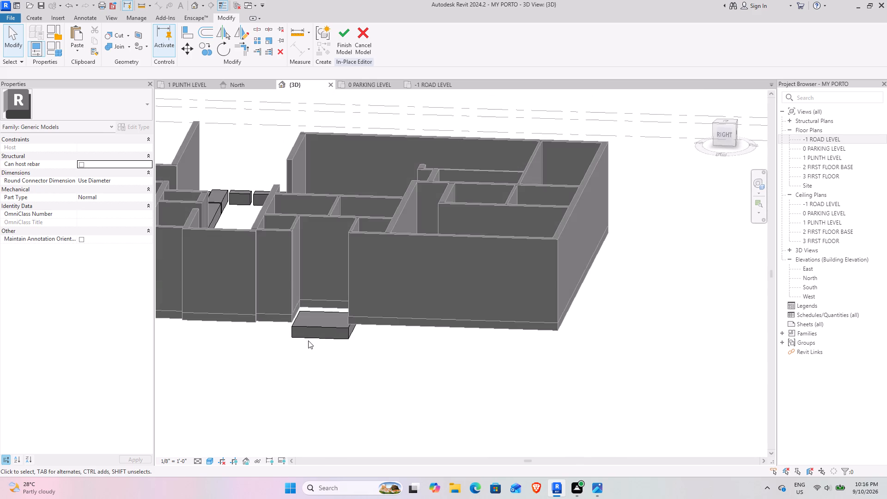
{"action": "scroll", "coordinate": [267, 340], "scroll_direction": "down", "scroll_amount": 4}
{"action": "middle_click_drag", "start_coordinate": [259, 359], "coordinate": [249, 334], "text": "shift"}
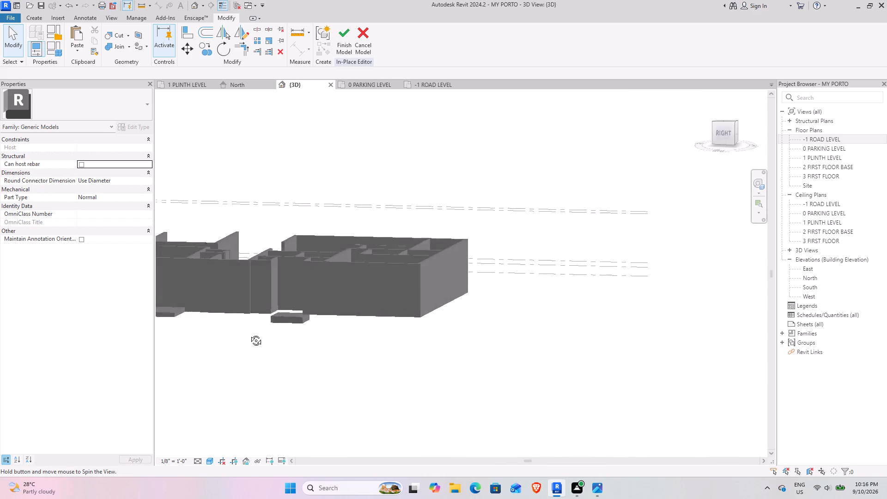
{"action": "middle_click_drag", "start_coordinate": [249, 334], "coordinate": [421, 375], "text": "shift"}
{"action": "middle_click_drag", "start_coordinate": [421, 375], "coordinate": [388, 388]}
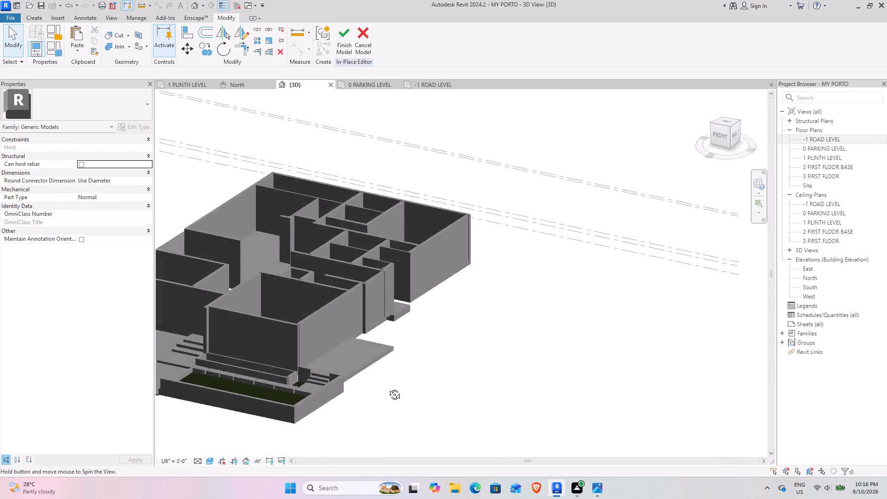
{"action": "middle_click_drag", "start_coordinate": [388, 388], "coordinate": [248, 338]}
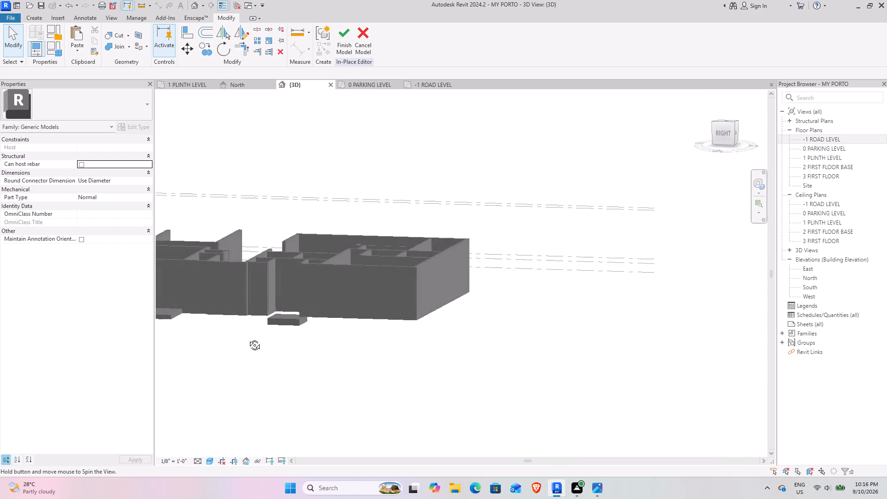
{"action": "middle_click_drag", "start_coordinate": [248, 338], "coordinate": [322, 359]}
{"action": "scroll", "coordinate": [315, 353], "scroll_direction": "down", "scroll_amount": 4}
{"action": "middle_click_drag", "start_coordinate": [288, 357], "coordinate": [331, 452], "text": "shift"}
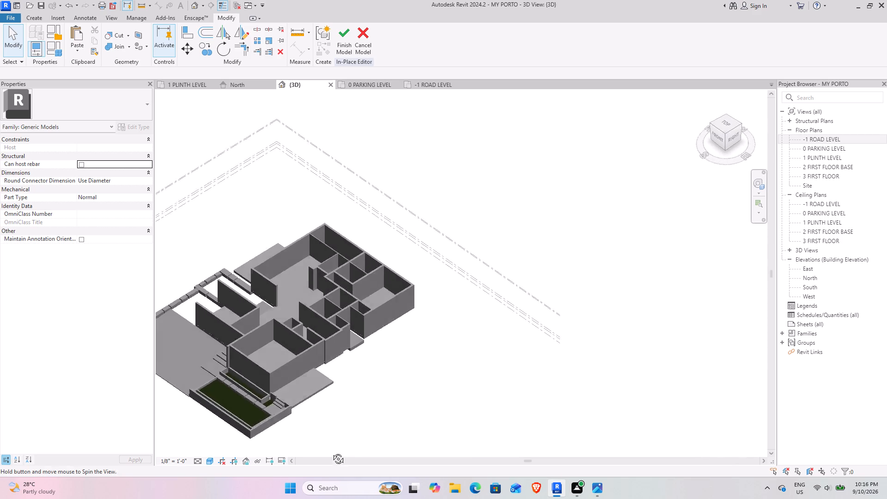
{"action": "middle_click_drag", "start_coordinate": [331, 452], "coordinate": [331, 457], "text": "shift"}
{"action": "middle_click_drag", "start_coordinate": [344, 341], "coordinate": [267, 286], "text": "shift"}
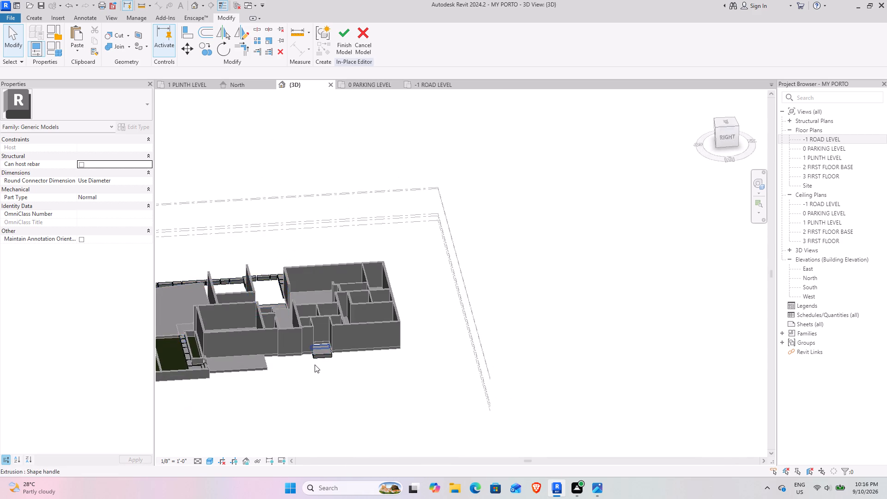
{"action": "scroll", "coordinate": [315, 365], "scroll_direction": "up", "scroll_amount": 7}
{"action": "scroll", "coordinate": [281, 329], "scroll_direction": "down", "scroll_amount": 4}
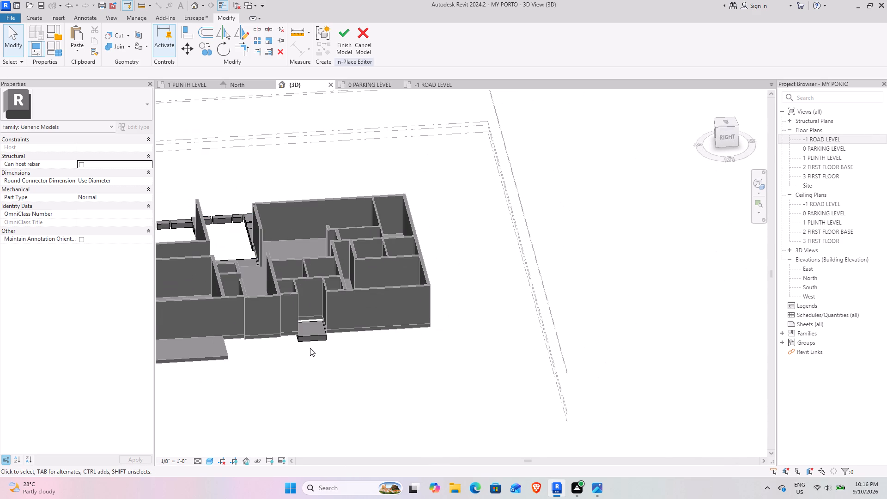
{"action": "scroll", "coordinate": [257, 332], "scroll_direction": "down", "scroll_amount": 5}
{"action": "middle_click_drag", "start_coordinate": [232, 337], "coordinate": [253, 372], "text": "shift"}
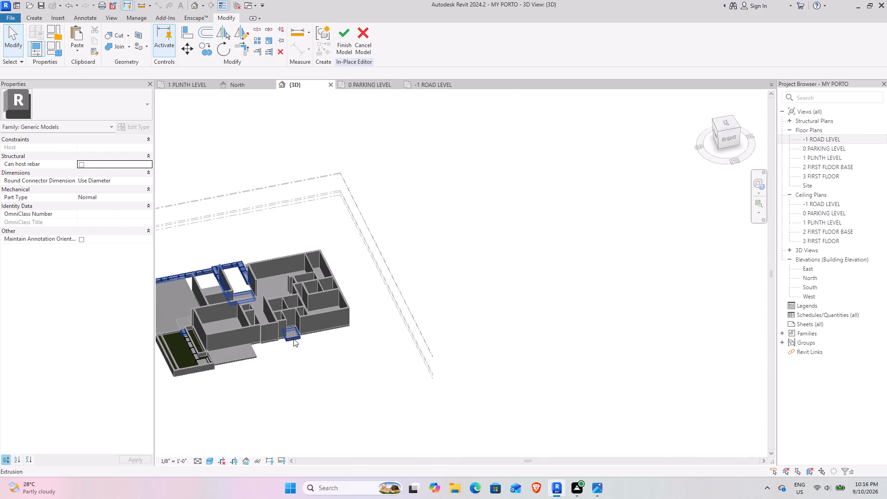
Select the extrusion containing the side block to inspect which blocks belong to it, and clear the selection.
{"action": "left_click", "coordinate": [293, 339]}
{"action": "scroll", "coordinate": [234, 334], "scroll_direction": "down", "scroll_amount": 4}
{"action": "middle_click_drag", "start_coordinate": [216, 337], "coordinate": [428, 372]}
{"action": "left_click", "coordinate": [198, 347]}
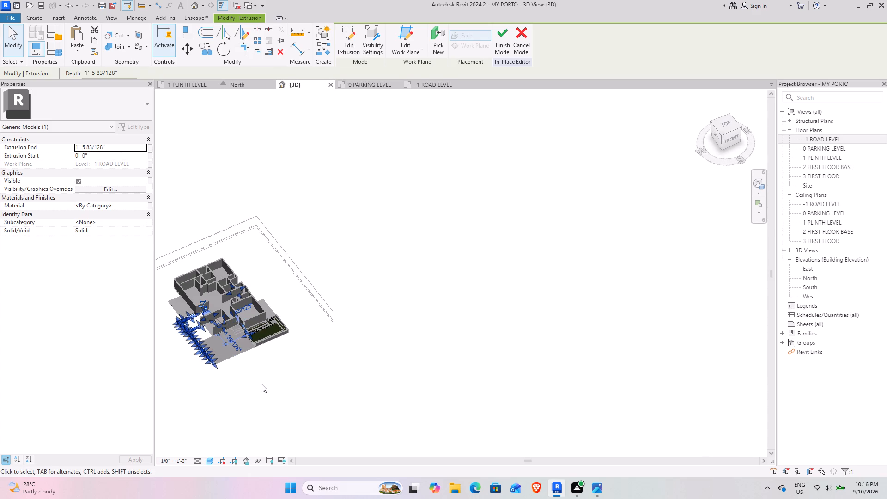
{"action": "key", "text": "Escape"}
{"action": "key", "text": "Escape"}
Examine the row of extruded blocks, the court openings and the adjoining slabs along the building's left side in 3D.
{"action": "scroll", "coordinate": [192, 335], "scroll_direction": "up", "scroll_amount": 14}
{"action": "middle_click_drag", "start_coordinate": [211, 342], "coordinate": [229, 342]}
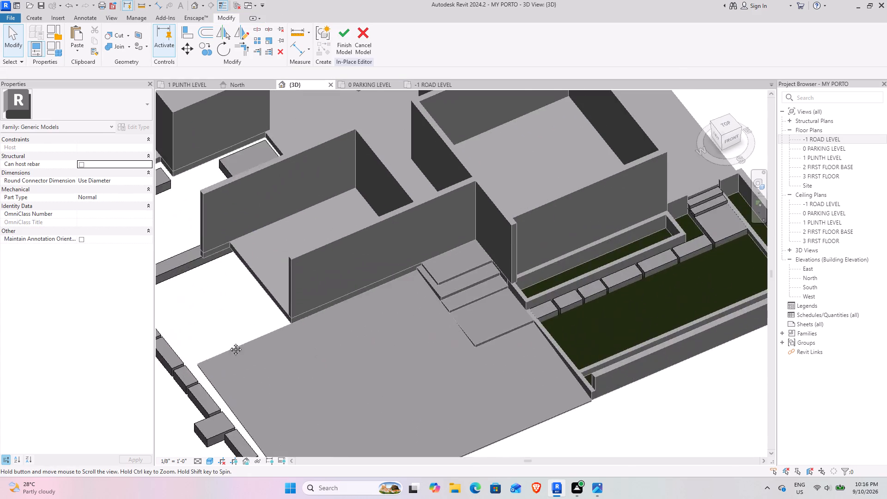
{"action": "middle_click_drag", "start_coordinate": [229, 342], "coordinate": [330, 343]}
{"action": "middle_click_drag", "start_coordinate": [305, 296], "coordinate": [356, 354]}
{"action": "middle_click_drag", "start_coordinate": [356, 355], "coordinate": [383, 346]}
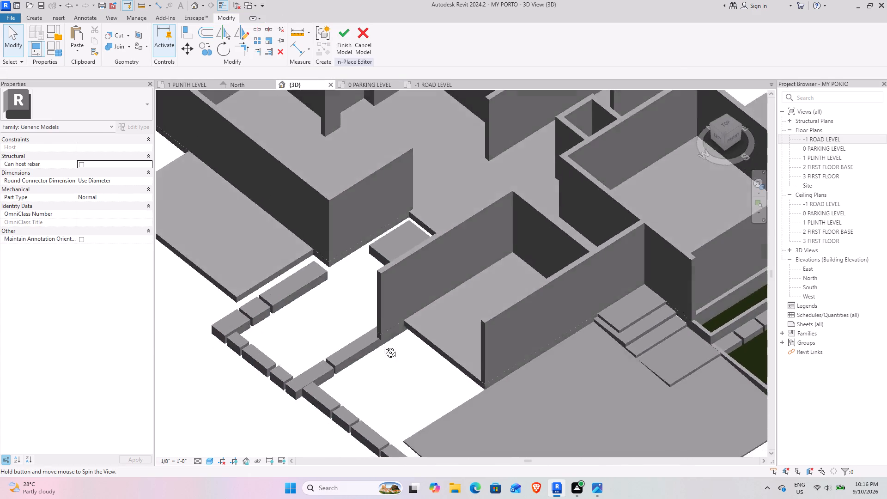
{"action": "middle_click_drag", "start_coordinate": [383, 346], "coordinate": [466, 226]}
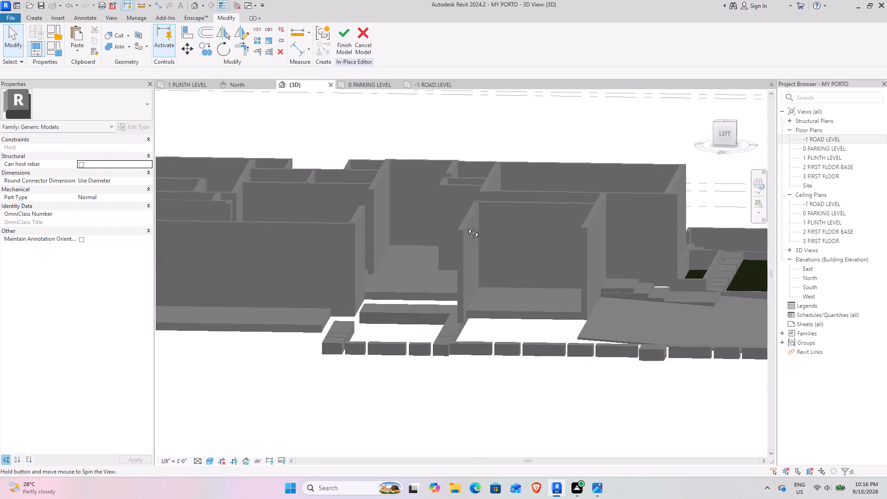
{"action": "middle_click_drag", "start_coordinate": [466, 226], "coordinate": [468, 226]}
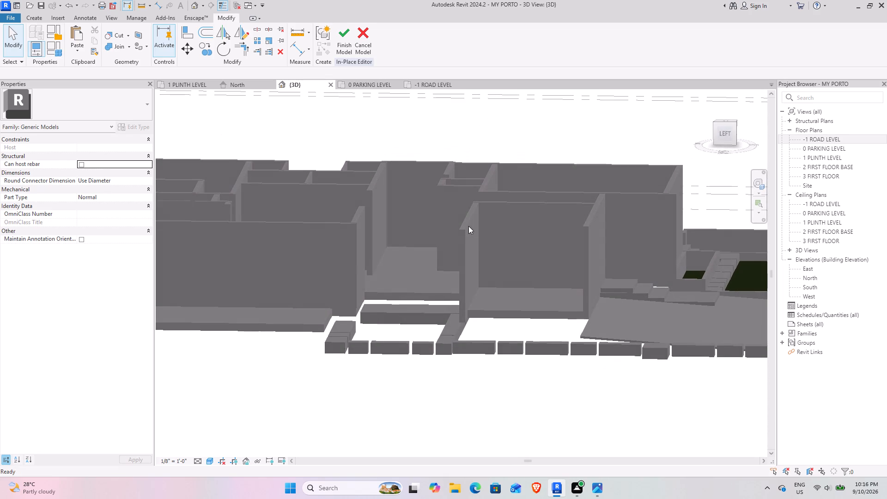
{"action": "middle_click_drag", "start_coordinate": [469, 225], "coordinate": [431, 250], "text": "shift"}
{"action": "middle_click_drag", "start_coordinate": [430, 253], "coordinate": [461, 260], "text": "shift"}
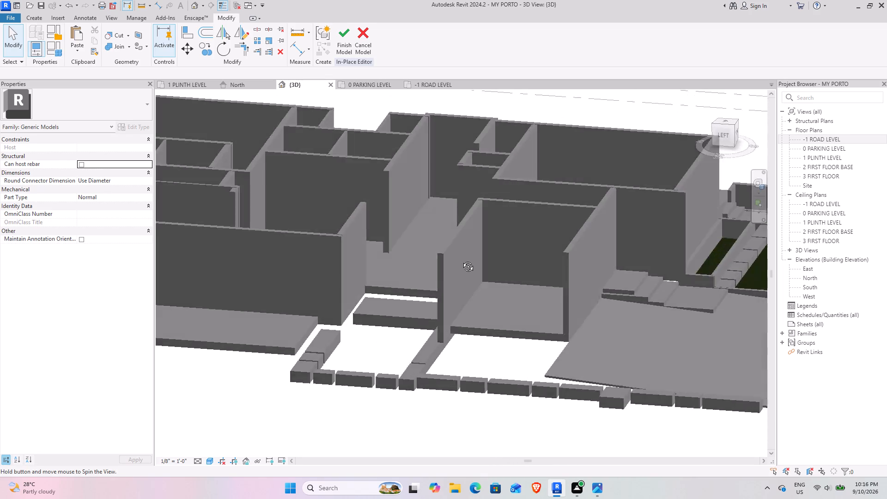
{"action": "middle_click_drag", "start_coordinate": [461, 260], "coordinate": [432, 258], "text": "shift"}
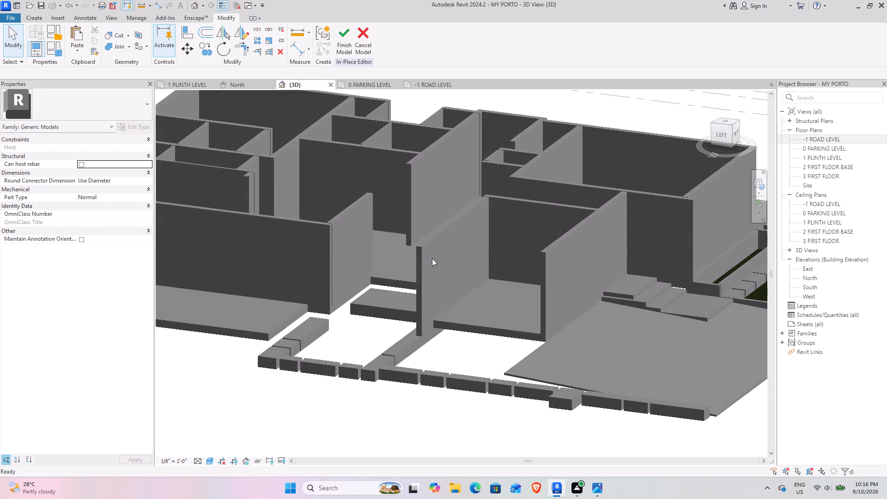
{"action": "scroll", "coordinate": [450, 264], "scroll_direction": "down", "scroll_amount": 1}
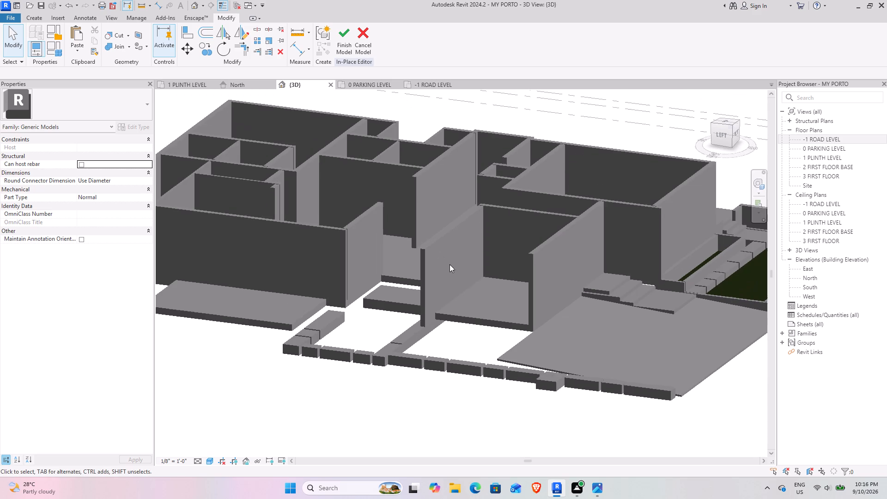
{"action": "scroll", "coordinate": [450, 263], "scroll_direction": "down", "scroll_amount": 3}
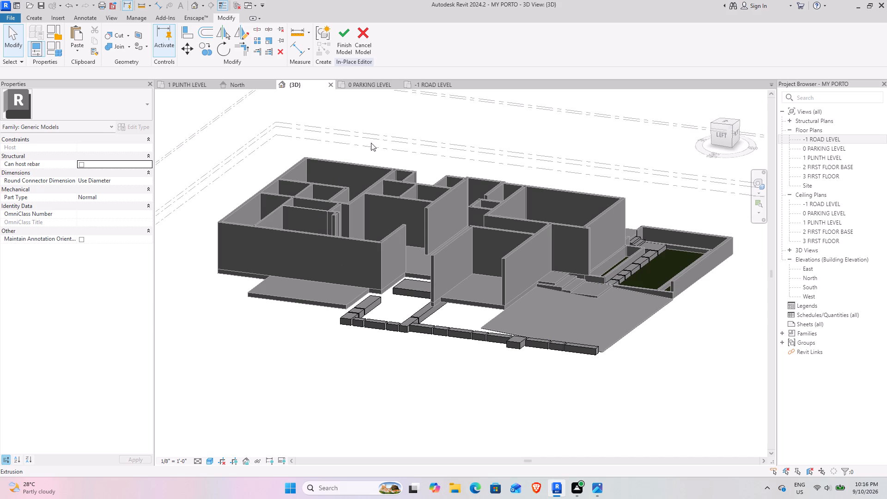
Open the -1 ROAD LEVEL floor plan and examine the laundry services area beside the maid rooms and toilets.
{"action": "left_click", "coordinate": [431, 85]}
{"action": "scroll", "coordinate": [404, 238], "scroll_direction": "down", "scroll_amount": 3}
{"action": "middle_click_drag", "start_coordinate": [425, 233], "coordinate": [345, 262]}
{"action": "scroll", "coordinate": [383, 341], "scroll_direction": "up", "scroll_amount": 7}
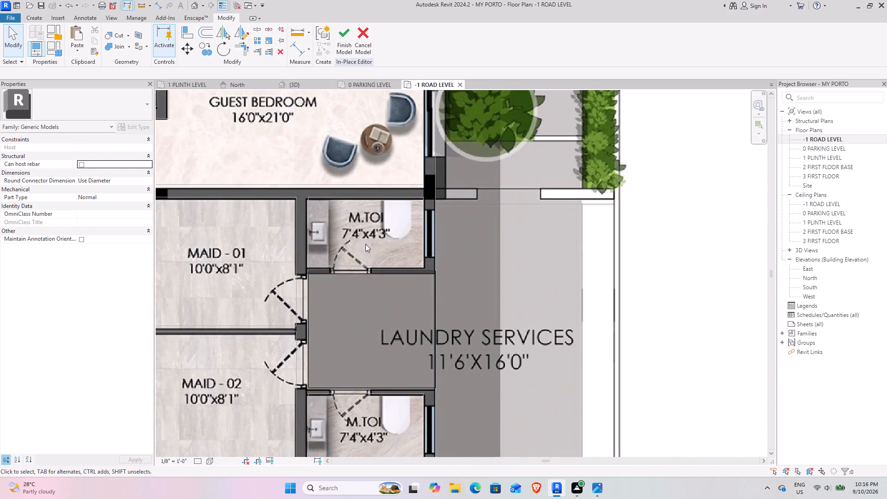
{"action": "scroll", "coordinate": [362, 234], "scroll_direction": "up", "scroll_amount": 3}
{"action": "scroll", "coordinate": [362, 234], "scroll_direction": "down", "scroll_amount": 3}
{"action": "scroll", "coordinate": [370, 272], "scroll_direction": "down", "scroll_amount": 2}
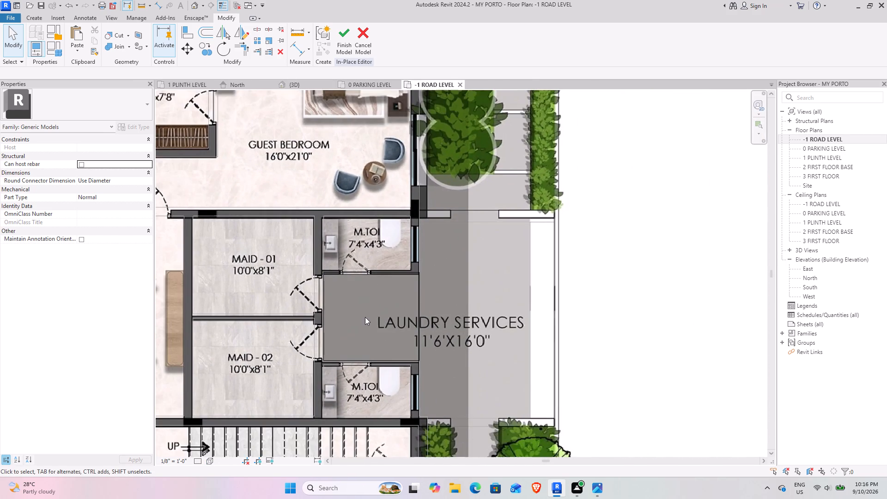
{"action": "middle_click_drag", "start_coordinate": [365, 317], "coordinate": [444, 269]}
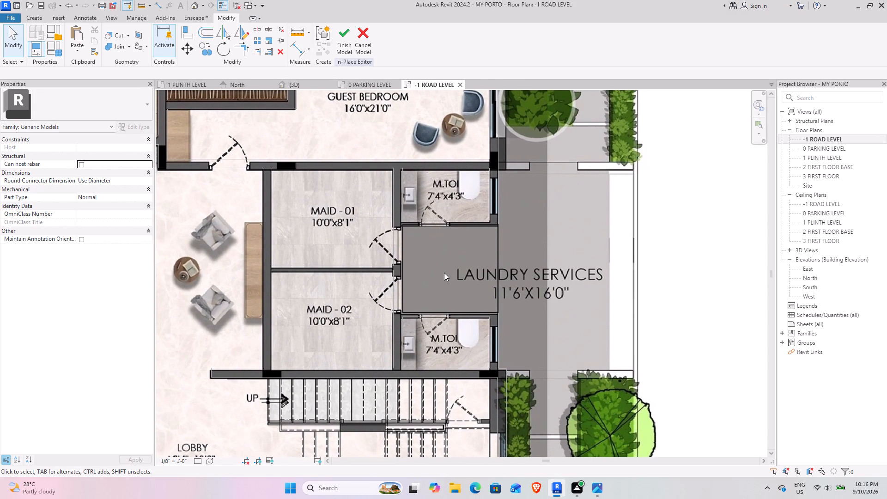
{"action": "middle_click_drag", "start_coordinate": [443, 281], "coordinate": [428, 290]}
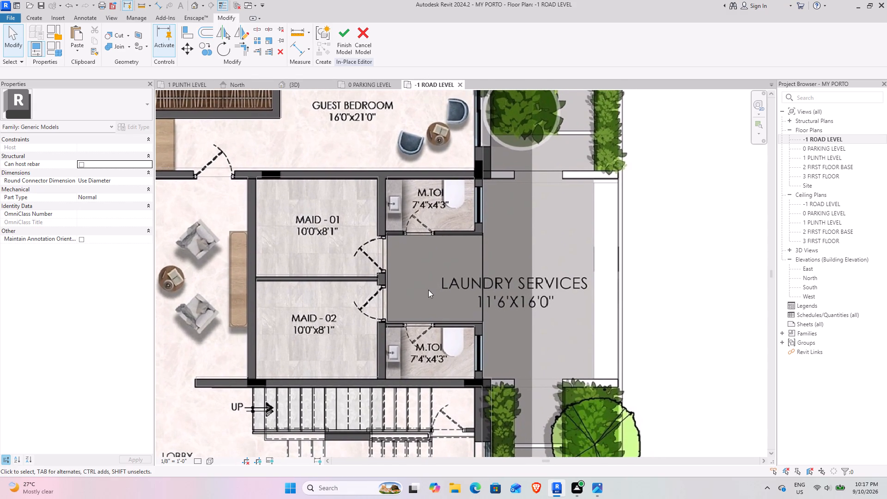
{"action": "scroll", "coordinate": [428, 290], "scroll_direction": "down", "scroll_amount": 3}
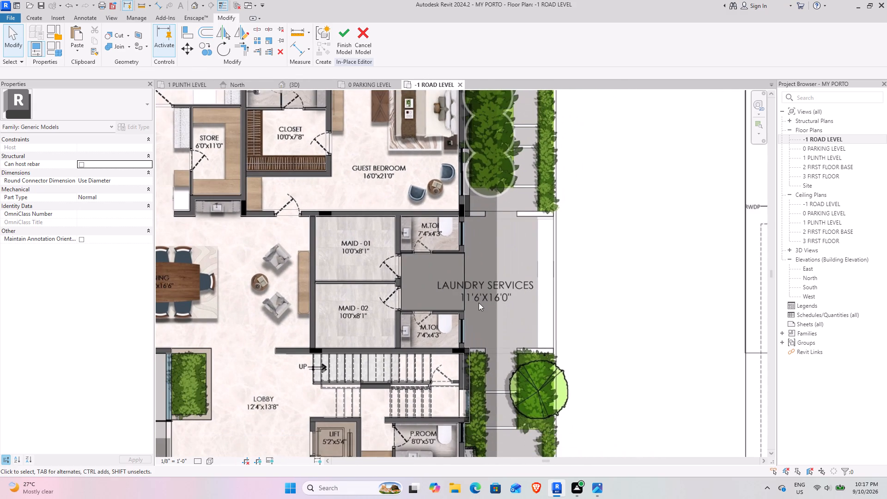
Examine the rest of the ground-floor plan image, including the landscape court, car porch and lawn, and the adjacent first-floor plan.
{"action": "middle_click_drag", "start_coordinate": [479, 303], "coordinate": [447, 319]}
{"action": "scroll", "coordinate": [389, 318], "scroll_direction": "down", "scroll_amount": 4}
{"action": "middle_click_drag", "start_coordinate": [317, 352], "coordinate": [334, 331]}
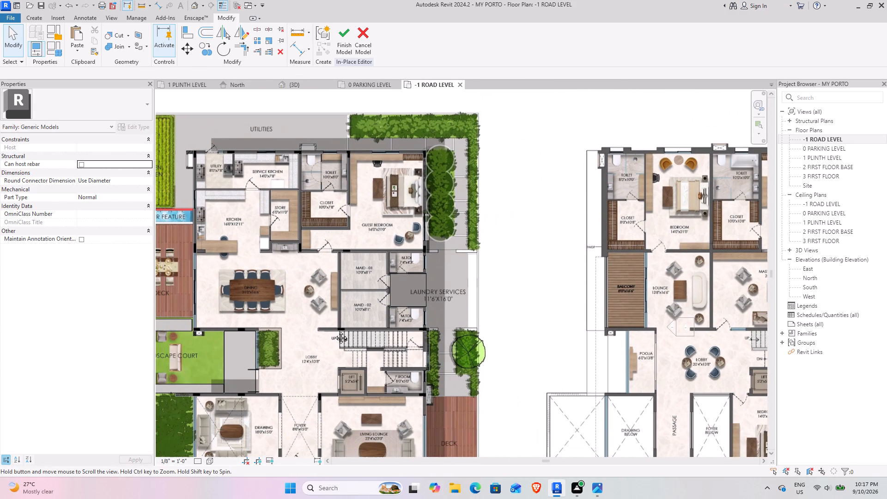
{"action": "middle_click_drag", "start_coordinate": [334, 331], "coordinate": [340, 347]}
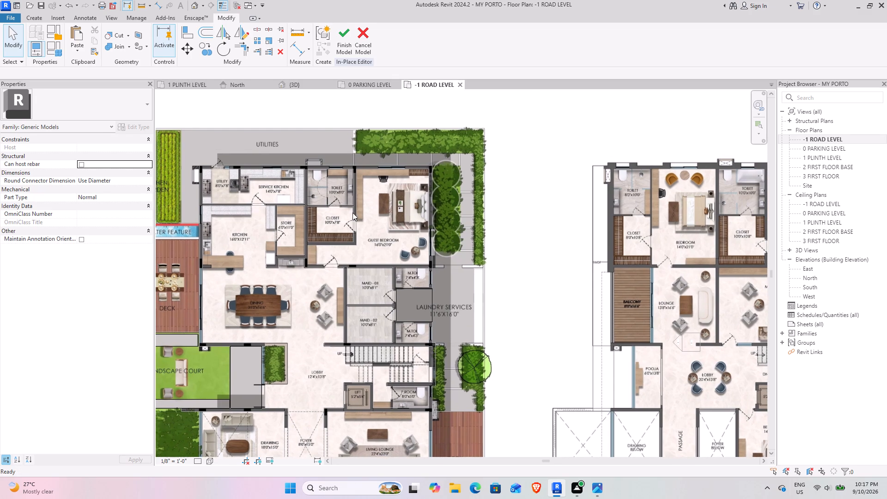
{"action": "scroll", "coordinate": [347, 190], "scroll_direction": "up", "scroll_amount": 3}
{"action": "scroll", "coordinate": [348, 220], "scroll_direction": "down", "scroll_amount": 3}
{"action": "middle_click_drag", "start_coordinate": [311, 337], "coordinate": [355, 164]}
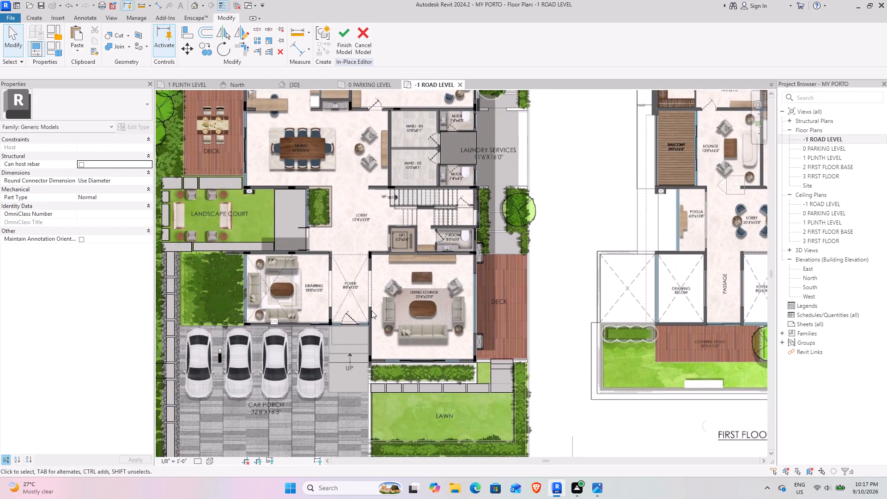
{"action": "middle_click_drag", "start_coordinate": [371, 311], "coordinate": [376, 293]}
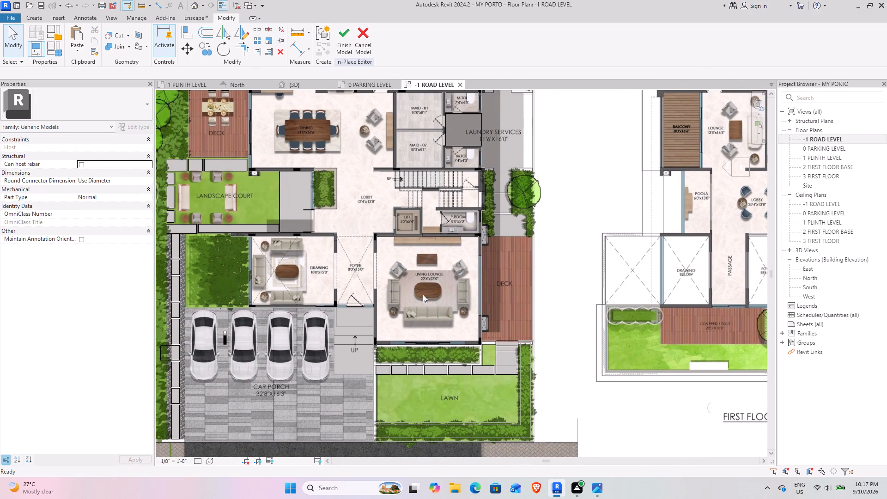
{"action": "scroll", "coordinate": [372, 220], "scroll_direction": "up", "scroll_amount": 2}
{"action": "middle_click_drag", "start_coordinate": [365, 226], "coordinate": [401, 413]}
{"action": "scroll", "coordinate": [373, 293], "scroll_direction": "down", "scroll_amount": 3}
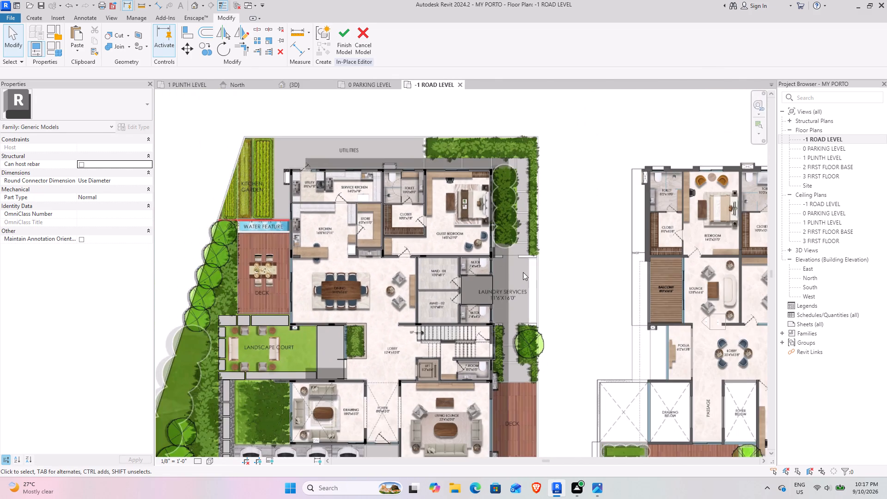
{"action": "middle_click_drag", "start_coordinate": [522, 272], "coordinate": [239, 236]}
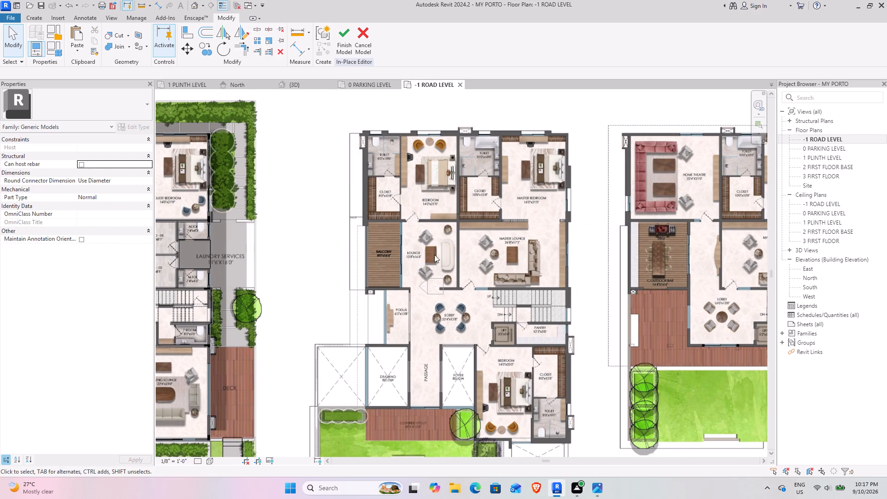
Examine the ground-floor plan image from the kitchen and dining area through the landscape court to the car porch and lawn.
{"action": "scroll", "coordinate": [348, 289], "scroll_direction": "down", "scroll_amount": 2}
{"action": "middle_click_drag", "start_coordinate": [271, 272], "coordinate": [475, 272]}
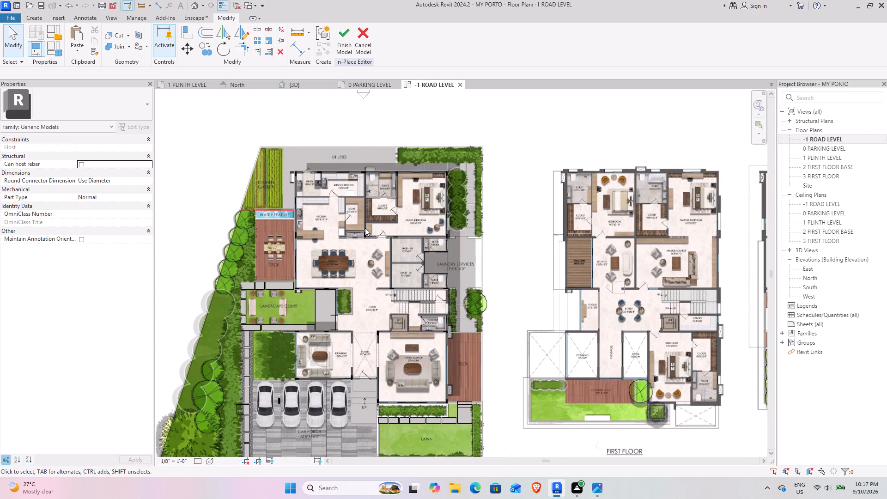
{"action": "scroll", "coordinate": [359, 223], "scroll_direction": "up", "scroll_amount": 3}
{"action": "middle_click_drag", "start_coordinate": [395, 253], "coordinate": [347, 223]}
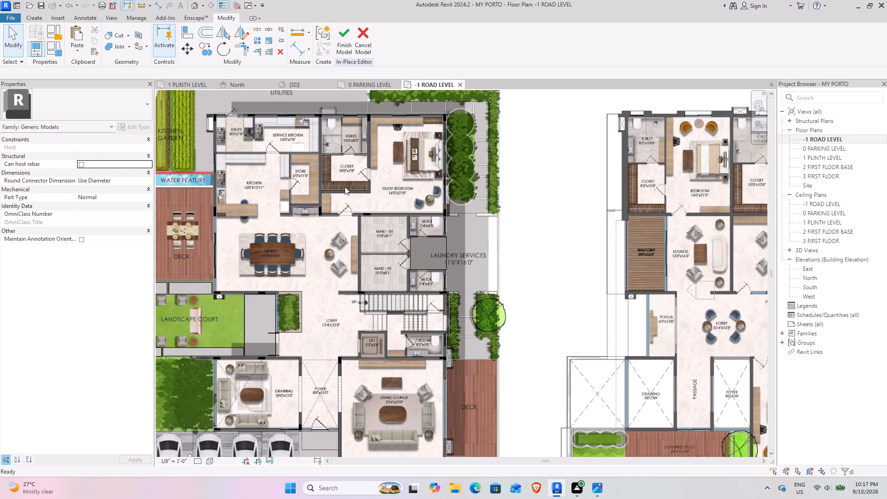
{"action": "scroll", "coordinate": [338, 172], "scroll_direction": "down", "scroll_amount": 3}
{"action": "middle_click_drag", "start_coordinate": [298, 245], "coordinate": [385, 212]}
{"action": "scroll", "coordinate": [358, 231], "scroll_direction": "up", "scroll_amount": 4}
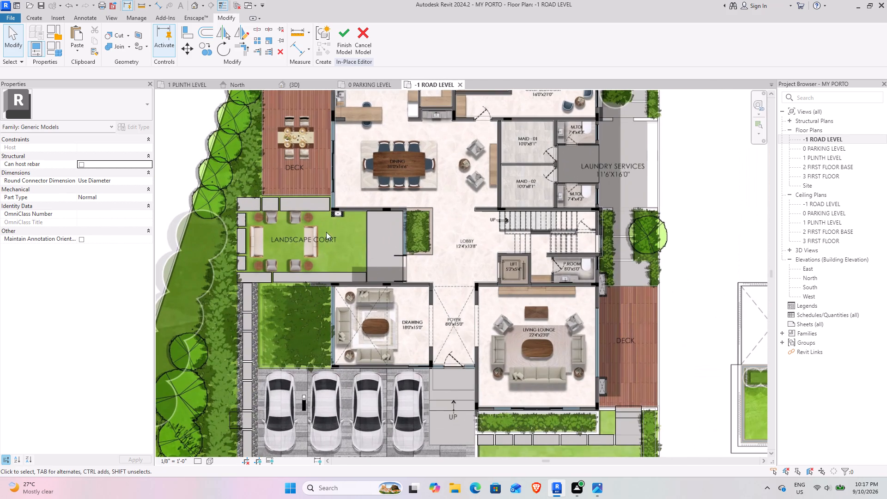
{"action": "scroll", "coordinate": [343, 251], "scroll_direction": "down", "scroll_amount": 4}
{"action": "middle_click_drag", "start_coordinate": [348, 255], "coordinate": [307, 220]}
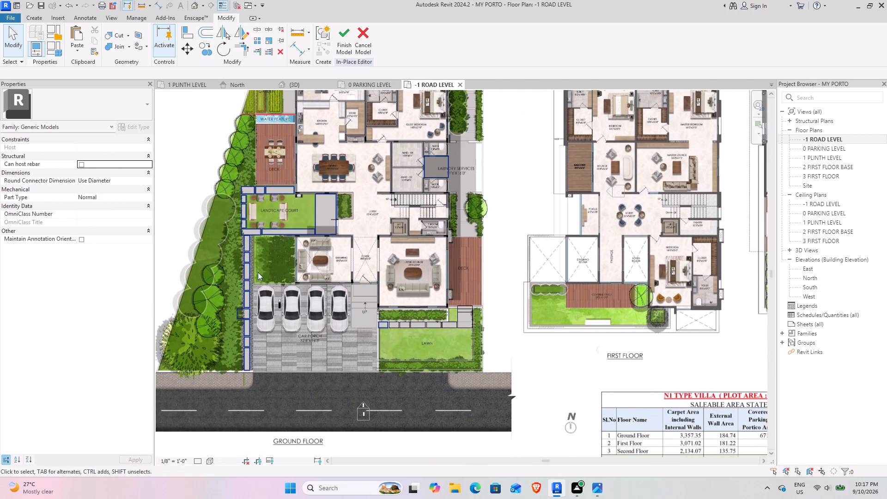
{"action": "scroll", "coordinate": [264, 272], "scroll_direction": "up", "scroll_amount": 3}
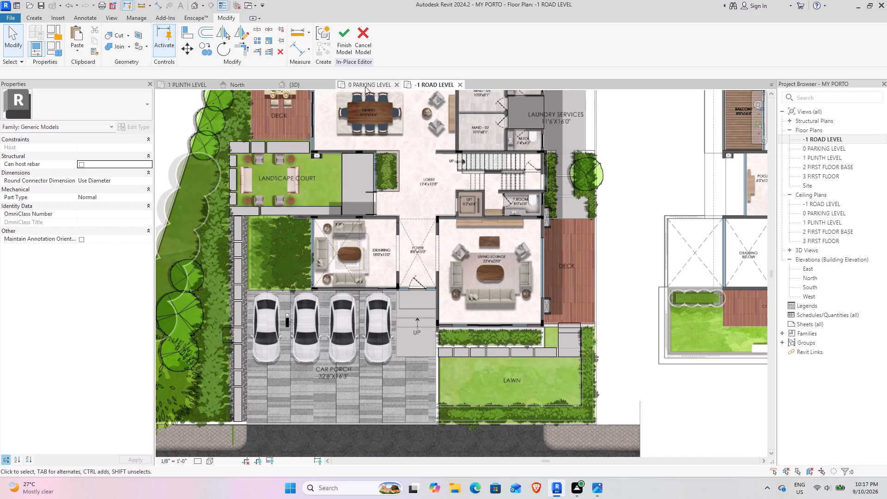
Select the extrusion at the lawn's first paving block to inspect which blocks belong to it, and clear the selection.
{"action": "left_click", "coordinate": [443, 348]}
{"action": "middle_click_drag", "start_coordinate": [313, 378], "coordinate": [307, 341]}
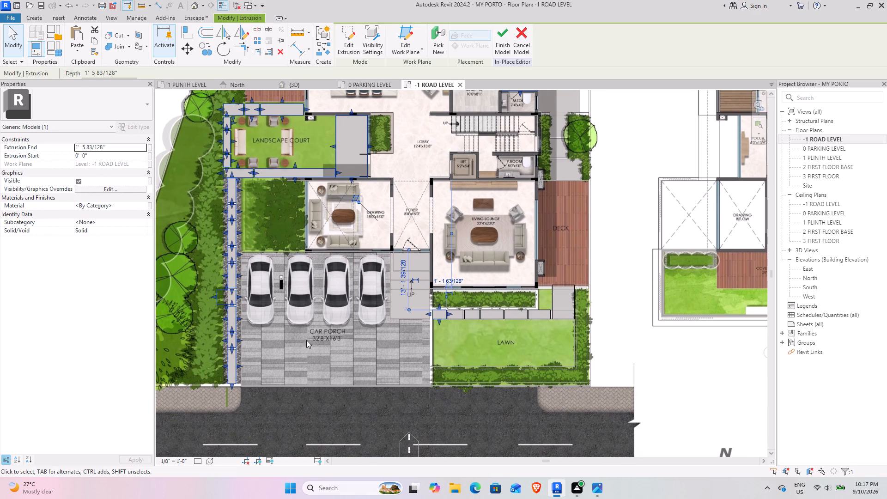
{"action": "scroll", "coordinate": [301, 295], "scroll_direction": "down", "scroll_amount": 1}
{"action": "middle_click_drag", "start_coordinate": [315, 308], "coordinate": [326, 402]}
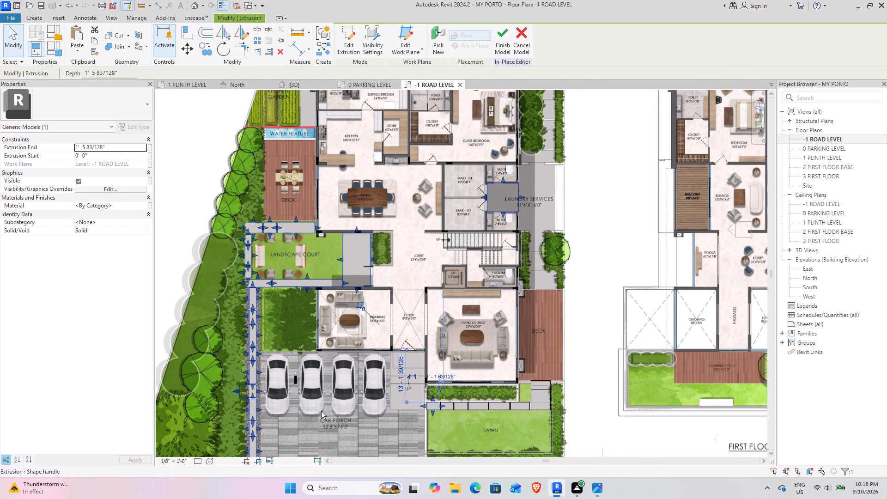
{"action": "middle_click_drag", "start_coordinate": [378, 383], "coordinate": [389, 314]}
{"action": "left_click", "coordinate": [480, 361]}
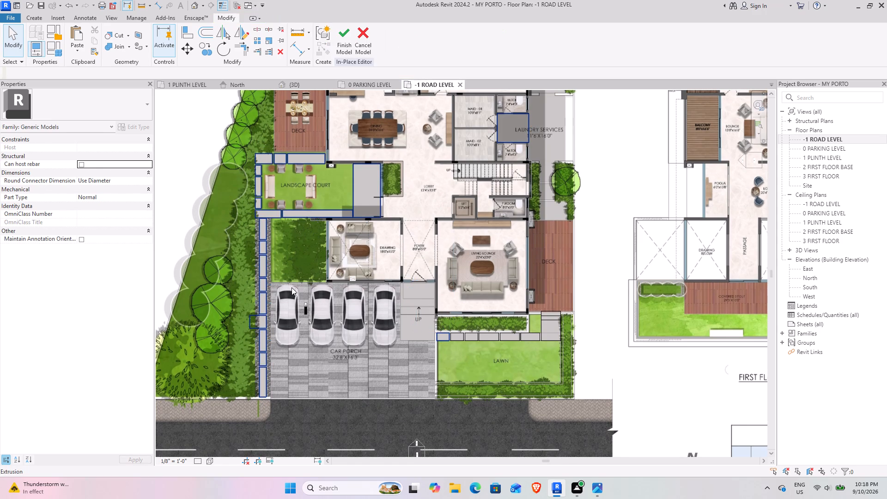
Examine the grey slab between the landscape court and the lobby planter on the ground-floor plan.
{"action": "middle_click_drag", "start_coordinate": [290, 290], "coordinate": [291, 340]}
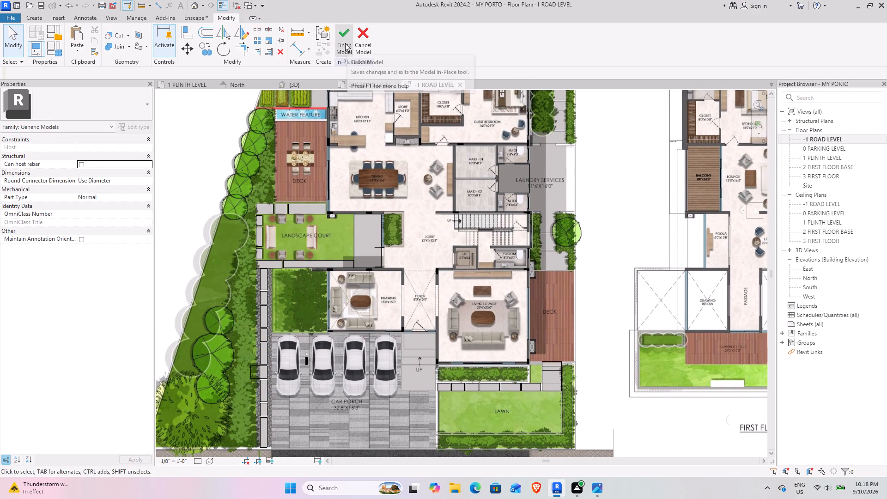
{"action": "scroll", "coordinate": [335, 249], "scroll_direction": "up", "scroll_amount": 3}
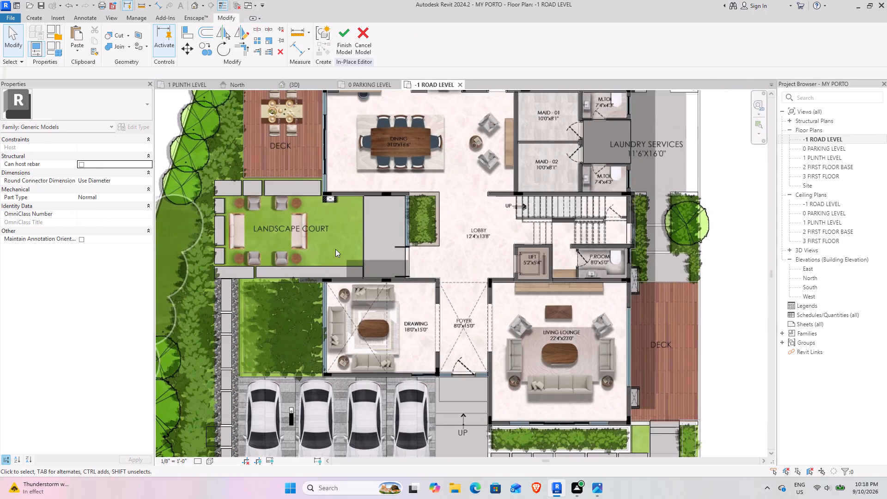
{"action": "scroll", "coordinate": [355, 254], "scroll_direction": "up", "scroll_amount": 4}
{"action": "middle_click_drag", "start_coordinate": [437, 222], "coordinate": [393, 267]}
{"action": "scroll", "coordinate": [391, 331], "scroll_direction": "up", "scroll_amount": 3}
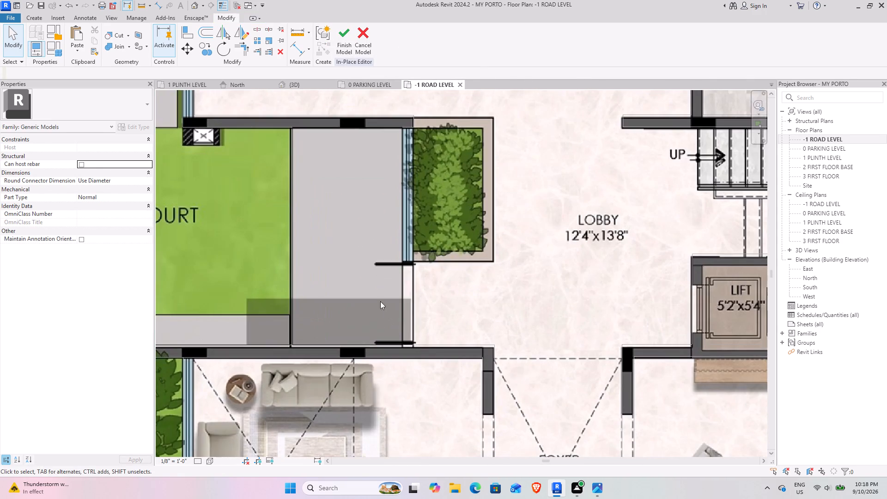
{"action": "scroll", "coordinate": [375, 280], "scroll_direction": "down", "scroll_amount": 4}
{"action": "middle_click_drag", "start_coordinate": [352, 240], "coordinate": [347, 286]}
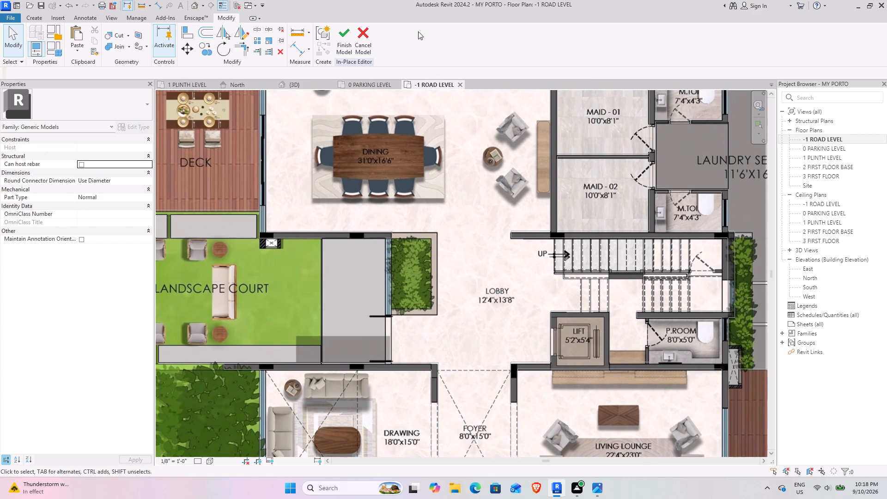
Open the 3D view and examine the pathway and court blocks along the building's left side.
{"action": "left_click", "coordinate": [297, 82]}
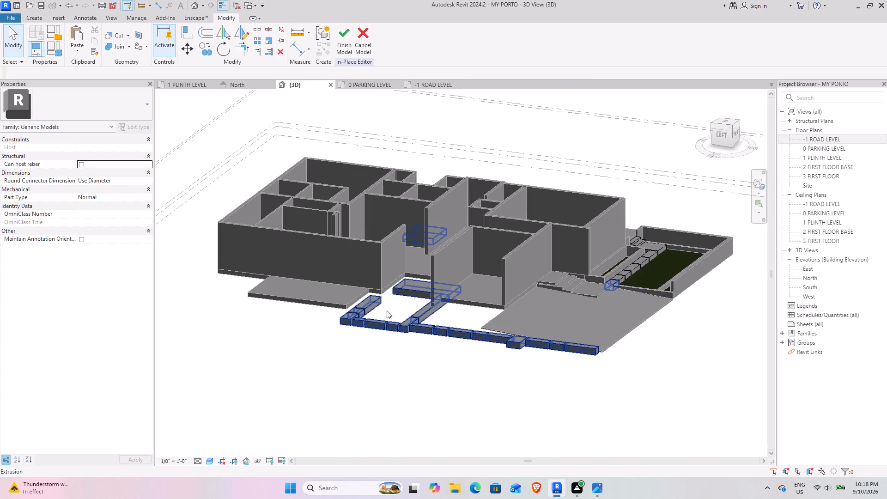
{"action": "middle_click_drag", "start_coordinate": [405, 340], "coordinate": [416, 289], "text": "shift"}
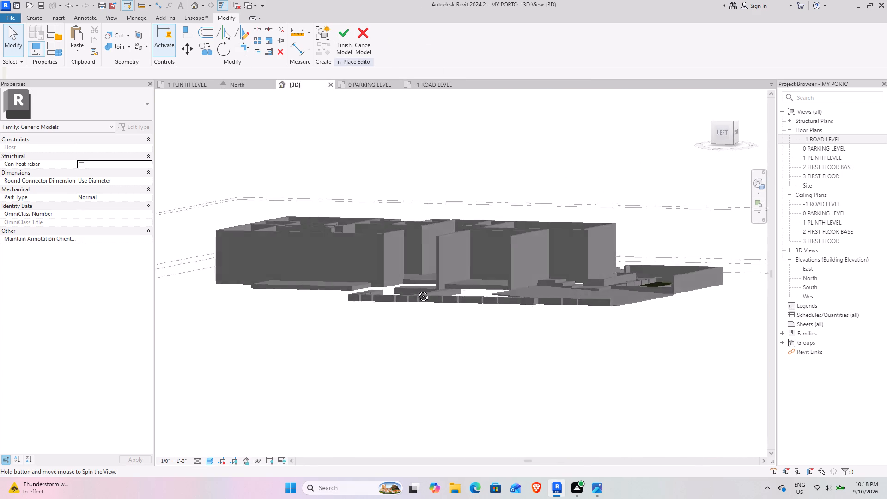
{"action": "middle_click_drag", "start_coordinate": [416, 289], "coordinate": [404, 323], "text": "shift"}
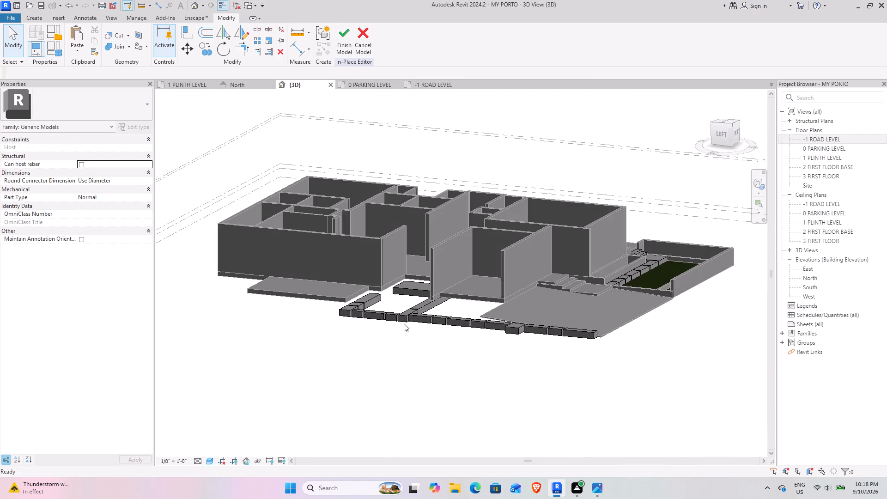
{"action": "middle_click_drag", "start_coordinate": [401, 323], "coordinate": [378, 338], "text": "shift"}
{"action": "middle_click_drag", "start_coordinate": [380, 351], "coordinate": [411, 330], "text": "shift"}
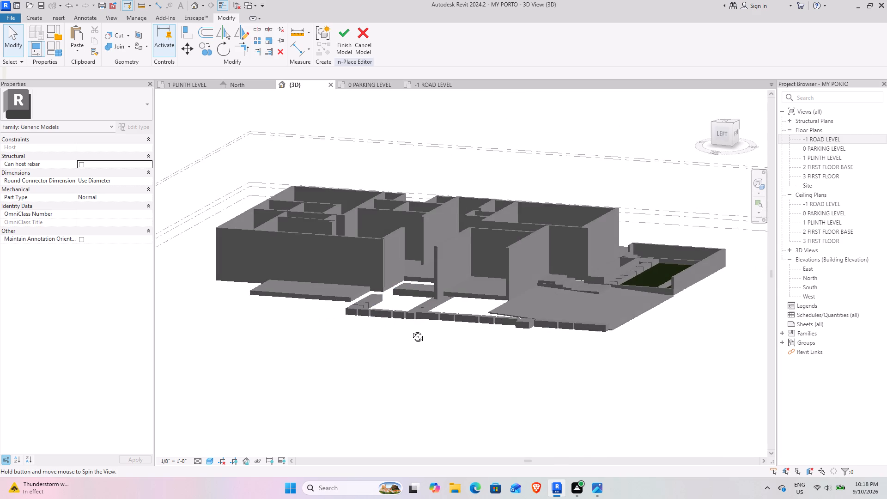
{"action": "middle_click_drag", "start_coordinate": [411, 330], "coordinate": [411, 339], "text": "shift"}
{"action": "middle_click_drag", "start_coordinate": [573, 377], "coordinate": [550, 388], "text": "shift"}
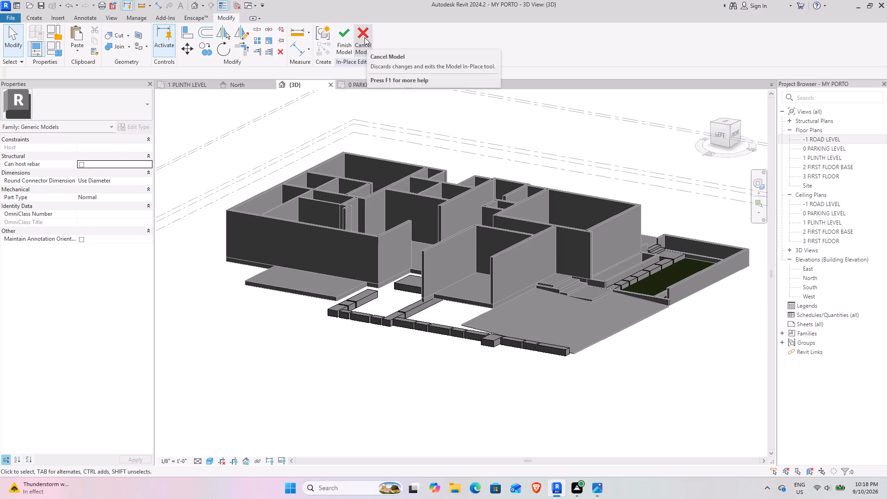
Examine the pathway blocks in 3D from the front and side, including the projecting block beside the car porch slab.
{"action": "scroll", "coordinate": [588, 303], "scroll_direction": "down", "scroll_amount": 4}
{"action": "middle_click_drag", "start_coordinate": [592, 302], "coordinate": [429, 308], "text": "shift"}
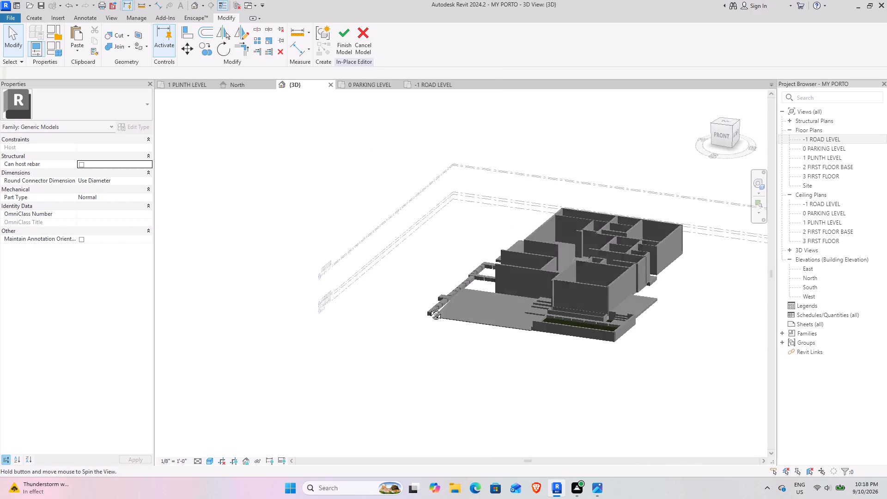
{"action": "middle_click_drag", "start_coordinate": [429, 308], "coordinate": [529, 388], "text": "shift"}
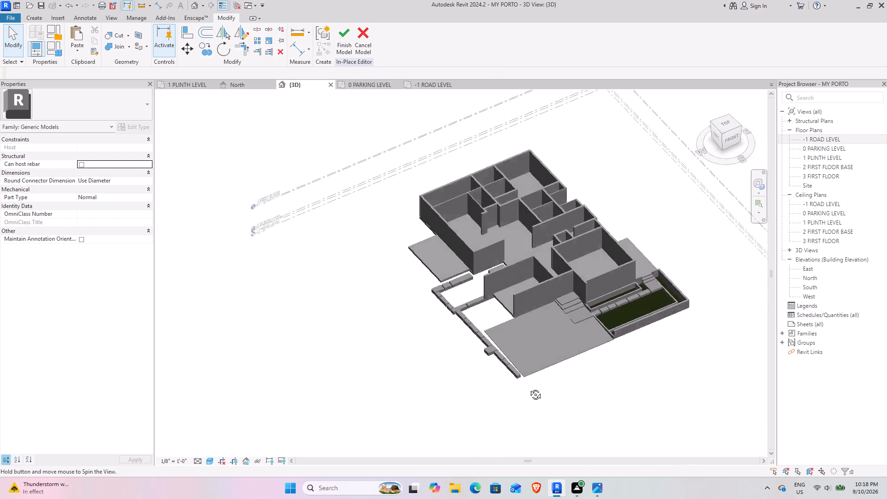
{"action": "middle_click_drag", "start_coordinate": [529, 388], "coordinate": [389, 329], "text": "shift"}
{"action": "scroll", "coordinate": [441, 297], "scroll_direction": "up", "scroll_amount": 8}
{"action": "middle_click_drag", "start_coordinate": [340, 326], "coordinate": [364, 308], "text": "shift"}
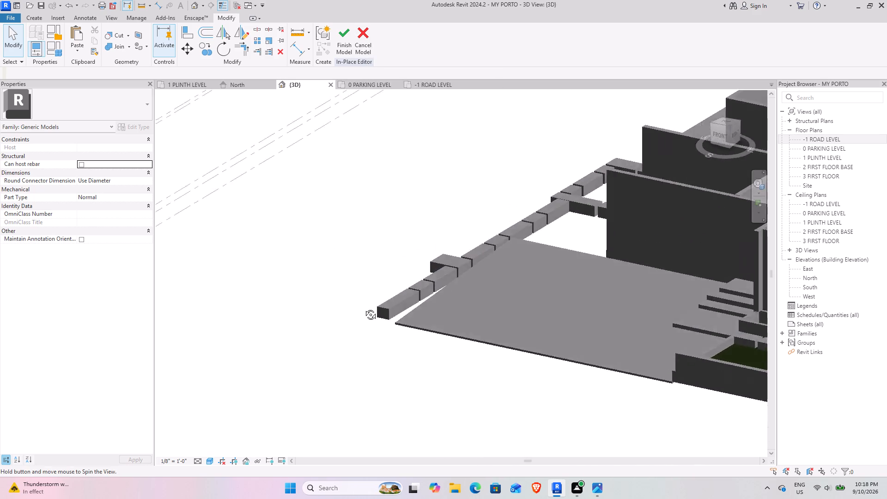
{"action": "middle_click_drag", "start_coordinate": [364, 308], "coordinate": [340, 315], "text": "shift"}
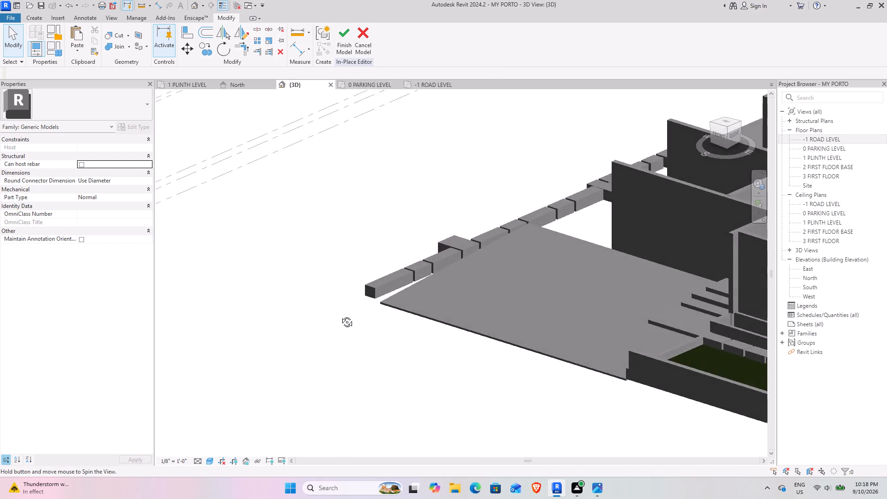
{"action": "middle_click_drag", "start_coordinate": [340, 315], "coordinate": [445, 282], "text": "shift"}
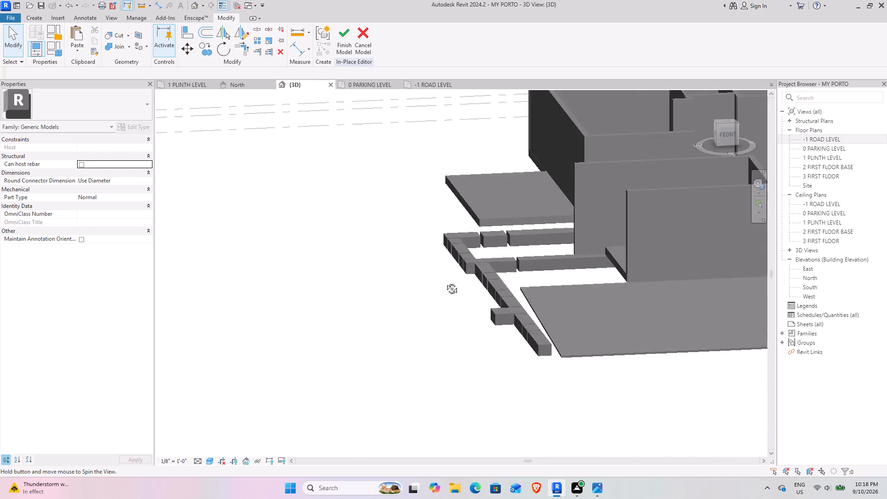
{"action": "middle_click_drag", "start_coordinate": [445, 282], "coordinate": [415, 321], "text": "shift"}
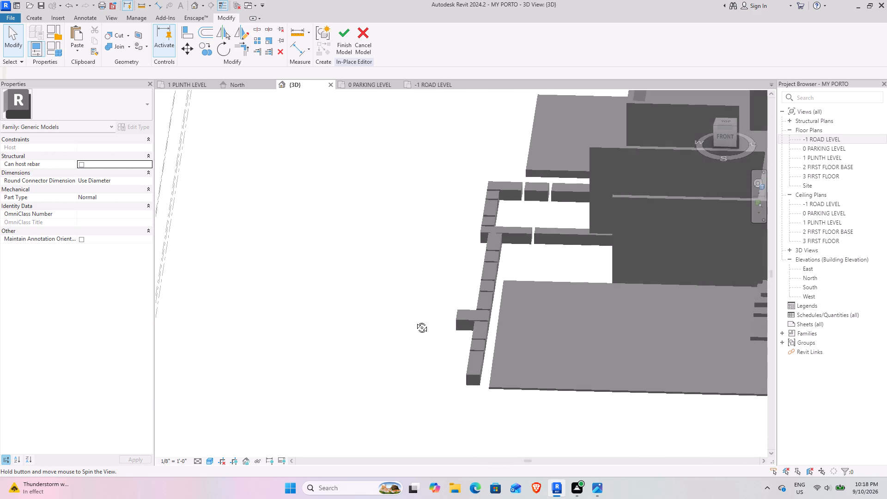
{"action": "middle_click_drag", "start_coordinate": [415, 321], "coordinate": [521, 292], "text": "shift"}
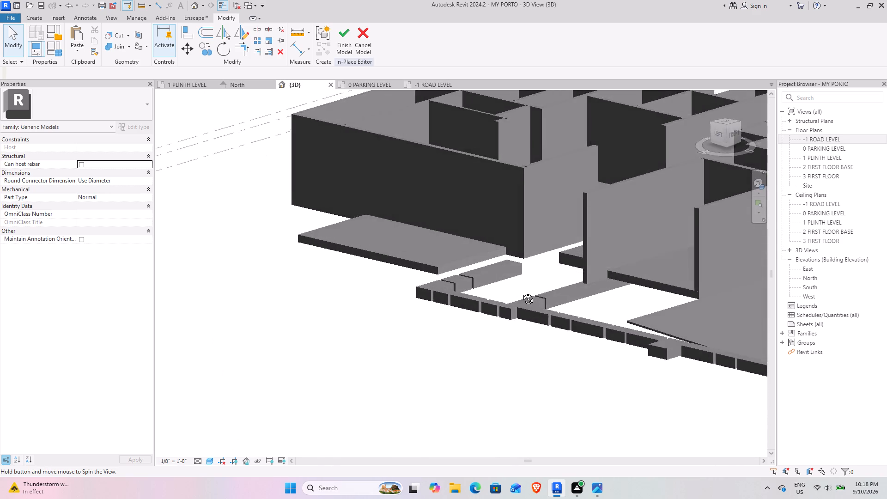
{"action": "middle_click_drag", "start_coordinate": [521, 292], "coordinate": [475, 348], "text": "shift"}
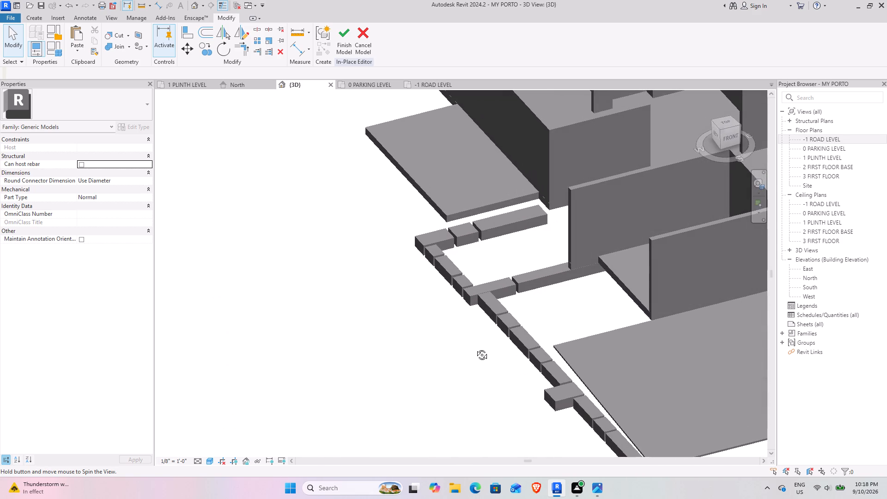
{"action": "middle_click_drag", "start_coordinate": [475, 348], "coordinate": [474, 322], "text": "shift"}
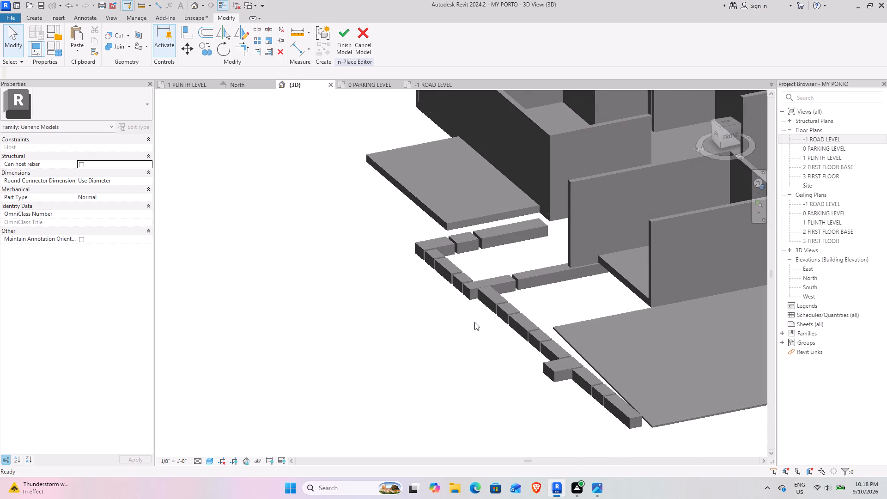
Return to the -1 ROAD LEVEL floor plan and examine the side pathway blocks beside the landscape court and car porch.
{"action": "left_click", "coordinate": [429, 86]}
{"action": "scroll", "coordinate": [277, 328], "scroll_direction": "down", "scroll_amount": 4}
{"action": "middle_click_drag", "start_coordinate": [259, 333], "coordinate": [315, 263]}
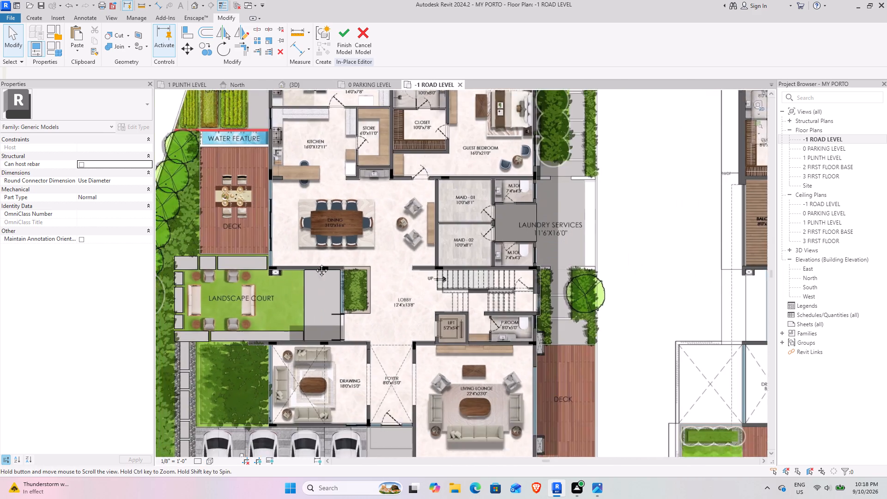
{"action": "middle_click_drag", "start_coordinate": [315, 263], "coordinate": [387, 189]}
{"action": "scroll", "coordinate": [336, 352], "scroll_direction": "up", "scroll_amount": 4}
{"action": "middle_click_drag", "start_coordinate": [355, 222], "coordinate": [356, 301]}
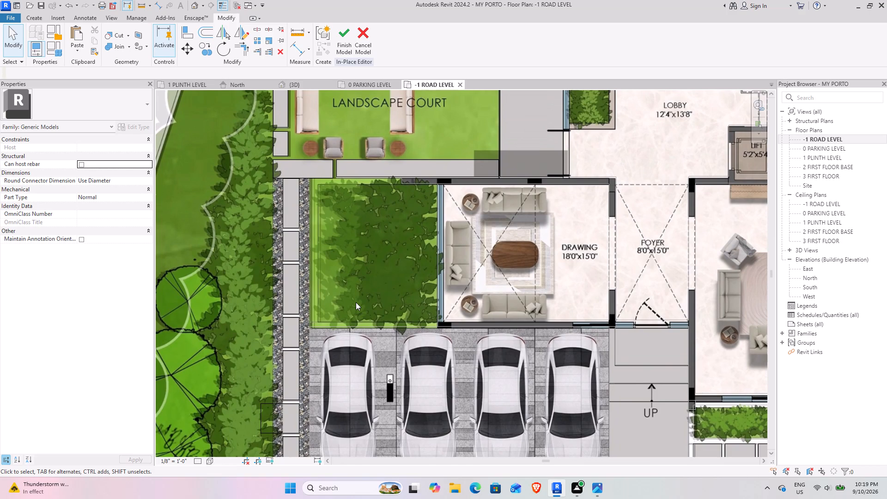
{"action": "middle_click_drag", "start_coordinate": [273, 321], "coordinate": [213, 229]}
{"action": "scroll", "coordinate": [297, 291], "scroll_direction": "down", "scroll_amount": 3}
{"action": "middle_click_drag", "start_coordinate": [264, 303], "coordinate": [272, 248]}
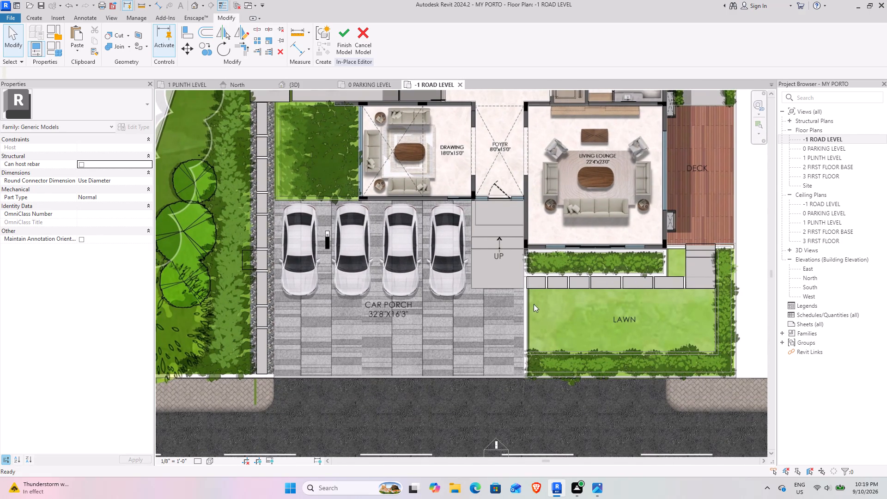
{"action": "middle_click_drag", "start_coordinate": [333, 241], "coordinate": [339, 338]}
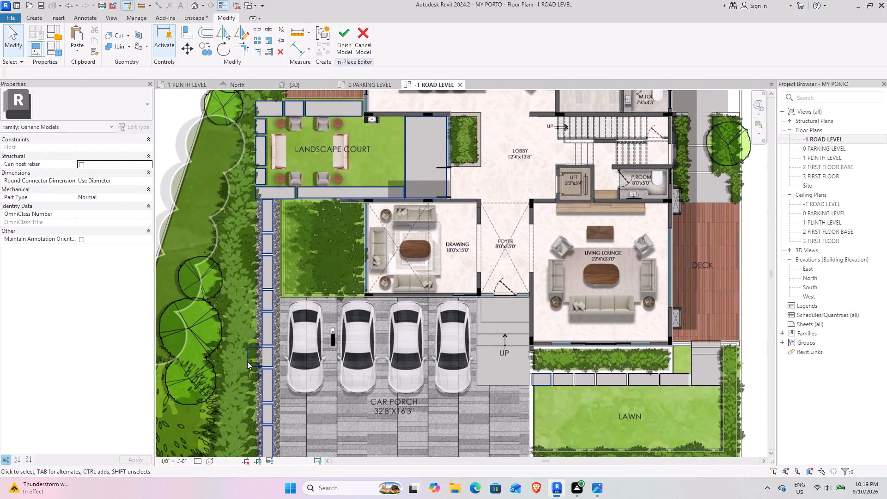
Pull in the outer edge of the projecting block beside the car porch to line up with the side pathway's outer edge.
{"action": "left_click", "coordinate": [249, 359]}
{"action": "scroll", "coordinate": [246, 352], "scroll_direction": "up", "scroll_amount": 4}
{"action": "left_click_drag", "start_coordinate": [246, 360], "coordinate": [280, 355]}
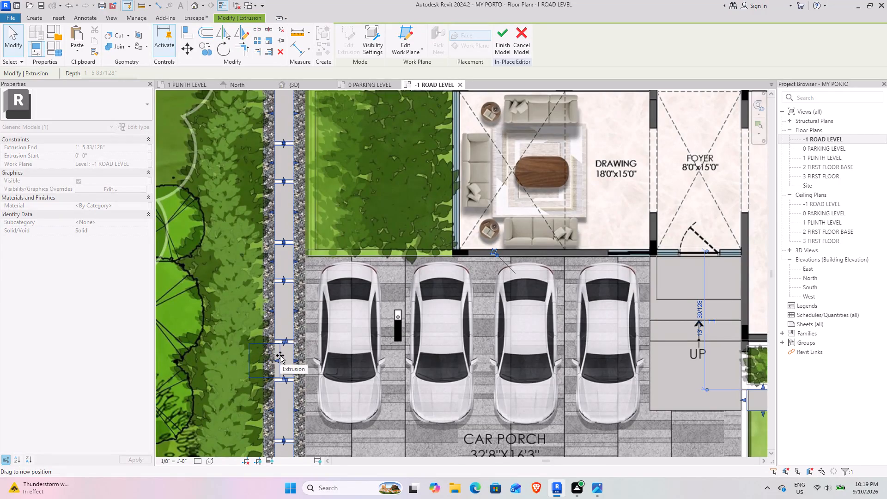
{"action": "left_click_drag", "start_coordinate": [280, 355], "coordinate": [274, 355]}
Check the side pathway, landscape court and lawn blocks of the selected extrusion against the ground-floor plan.
{"action": "scroll", "coordinate": [212, 295], "scroll_direction": "down", "scroll_amount": 4}
{"action": "middle_click_drag", "start_coordinate": [292, 370], "coordinate": [321, 284]}
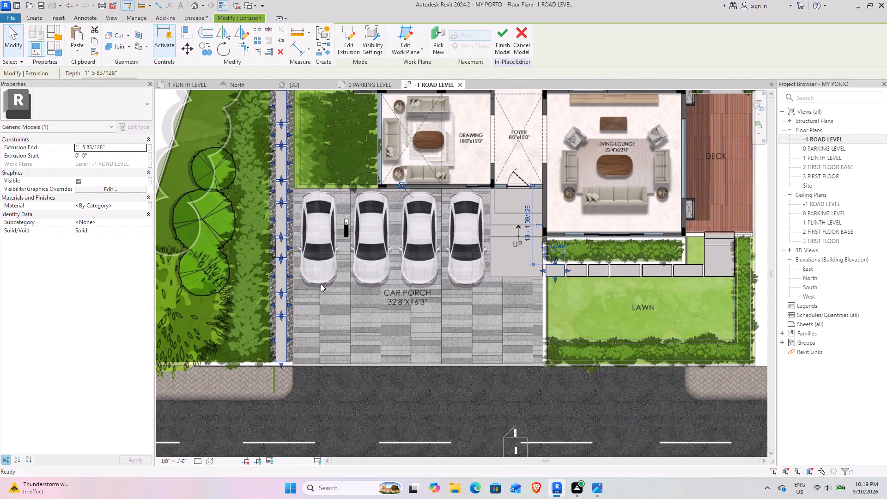
{"action": "middle_click_drag", "start_coordinate": [465, 314], "coordinate": [462, 373]}
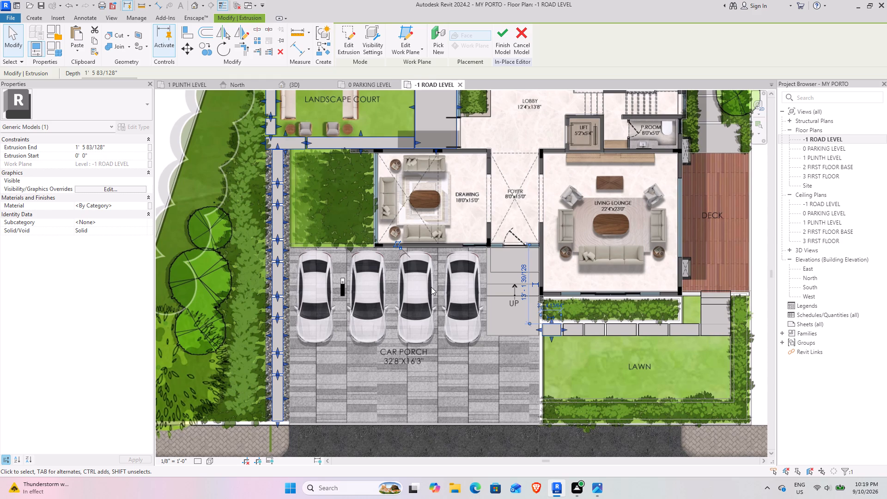
{"action": "scroll", "coordinate": [342, 225], "scroll_direction": "down", "scroll_amount": 1}
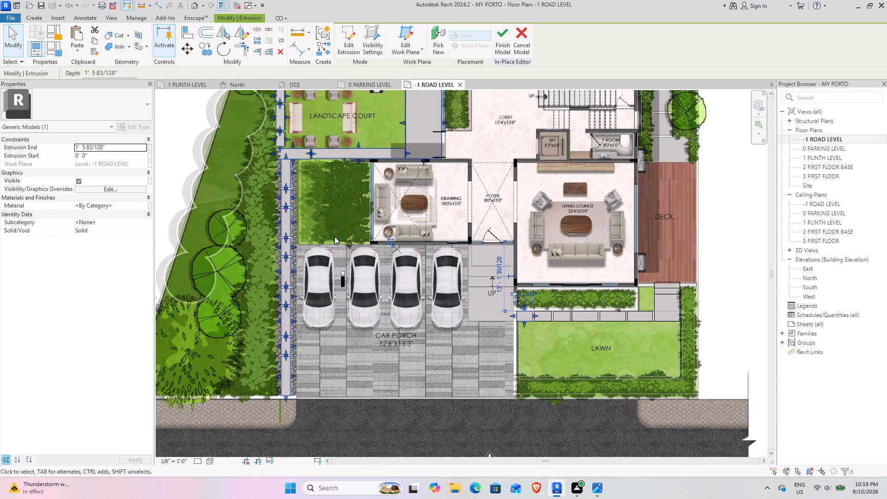
{"action": "scroll", "coordinate": [334, 237], "scroll_direction": "down", "scroll_amount": 2}
{"action": "middle_click_drag", "start_coordinate": [385, 230], "coordinate": [344, 316]}
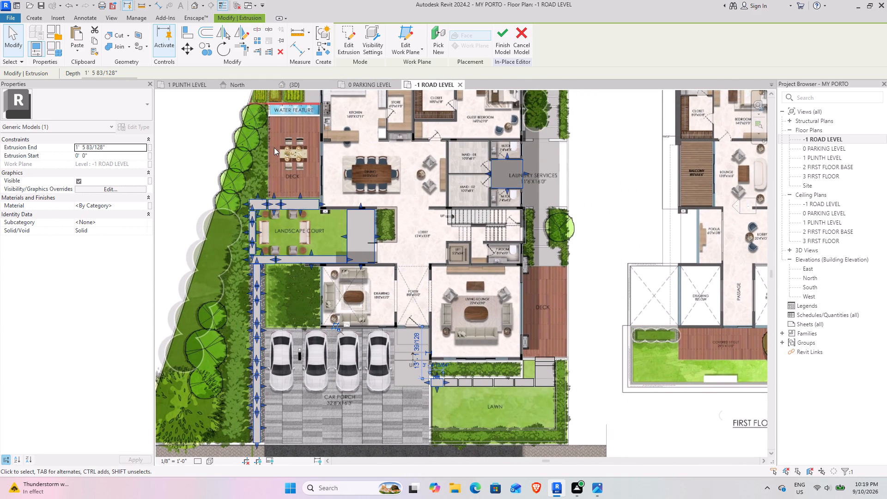
Examine the selected pathway blocks in the 3D view, comparing their height with the deck, landscape court and car porch slabs.
{"action": "left_click", "coordinate": [307, 84]}
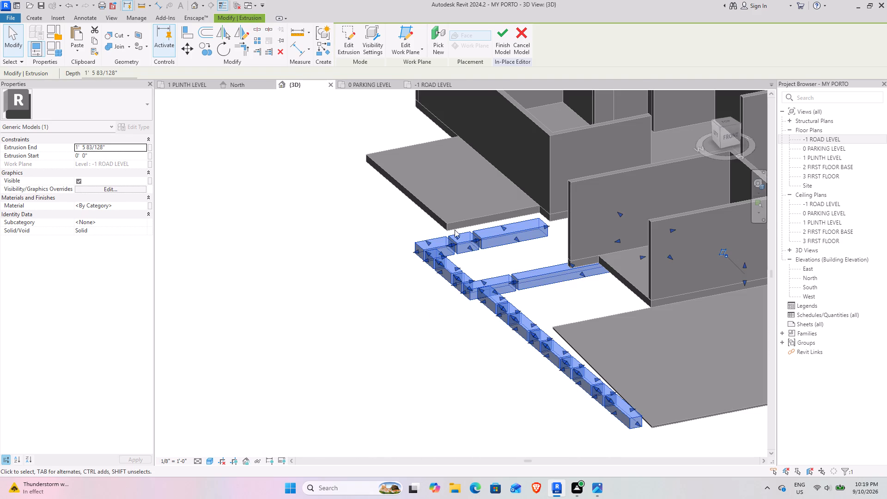
{"action": "middle_click_drag", "start_coordinate": [451, 227], "coordinate": [563, 181], "text": "shift"}
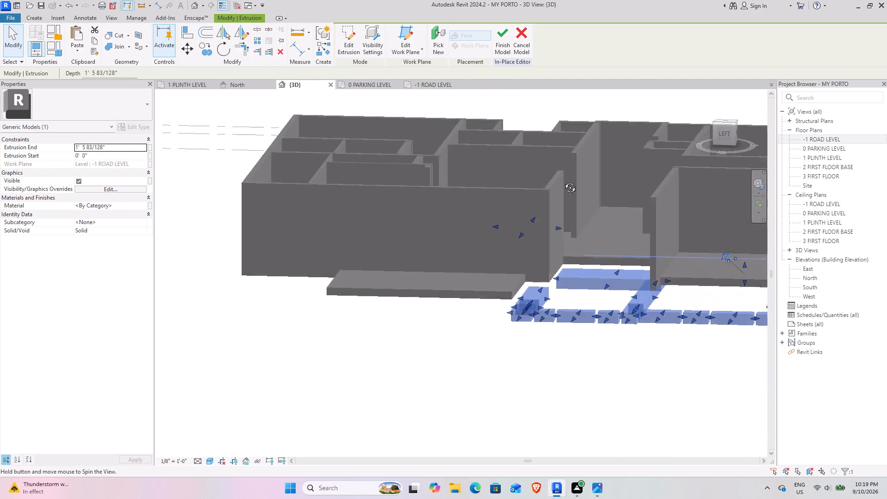
{"action": "middle_click_drag", "start_coordinate": [563, 181], "coordinate": [533, 152], "text": "shift"}
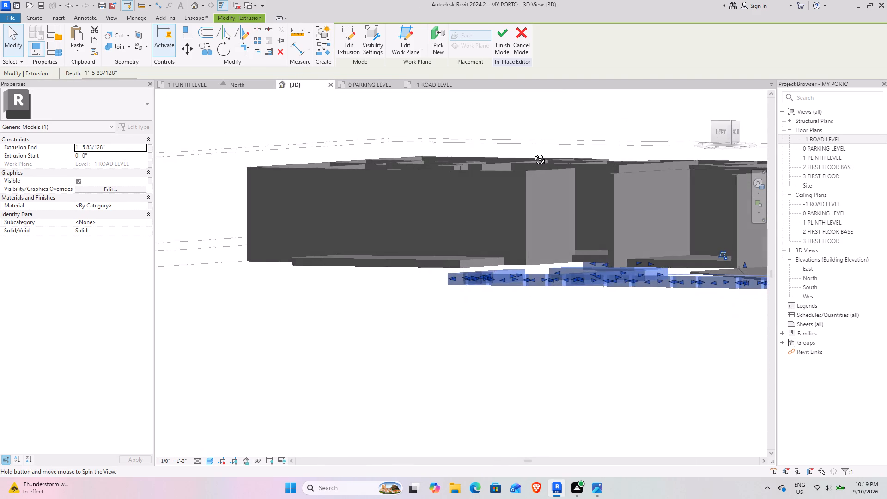
{"action": "middle_click_drag", "start_coordinate": [533, 152], "coordinate": [425, 207], "text": "shift"}
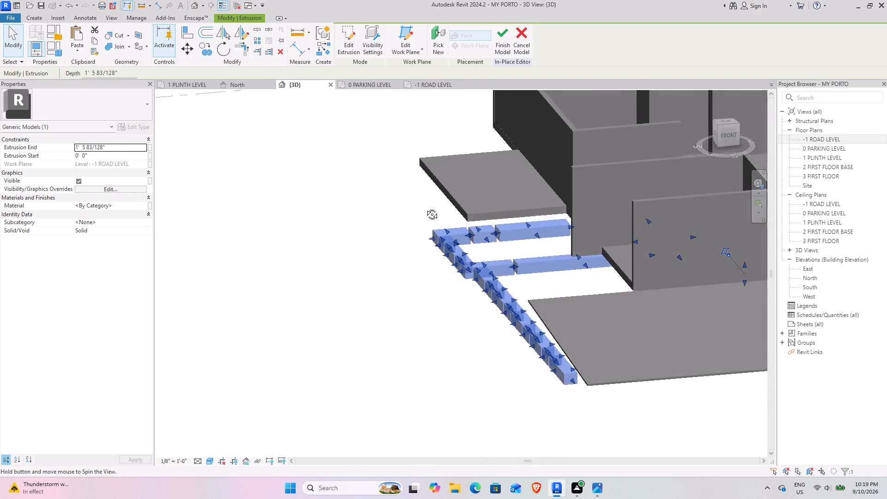
{"action": "middle_click_drag", "start_coordinate": [425, 207], "coordinate": [379, 207], "text": "shift"}
{"action": "scroll", "coordinate": [378, 189], "scroll_direction": "down", "scroll_amount": 4}
{"action": "middle_click_drag", "start_coordinate": [356, 180], "coordinate": [424, 220]}
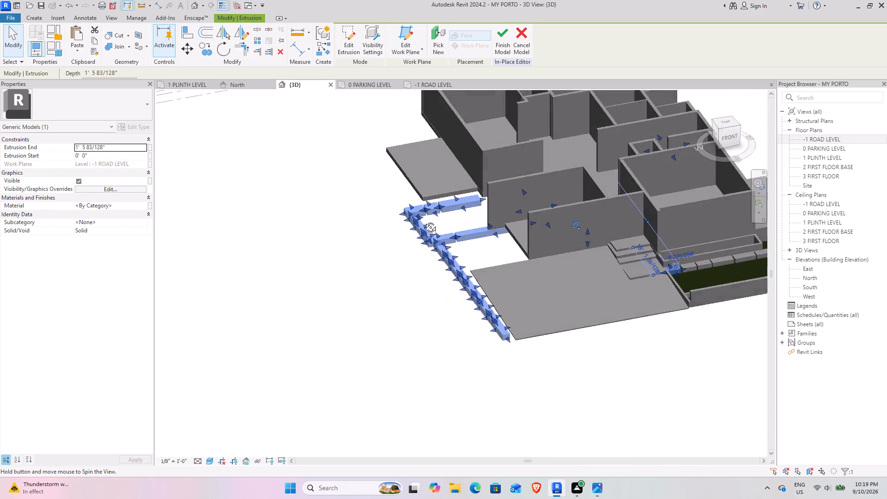
{"action": "middle_click_drag", "start_coordinate": [424, 220], "coordinate": [491, 194]}
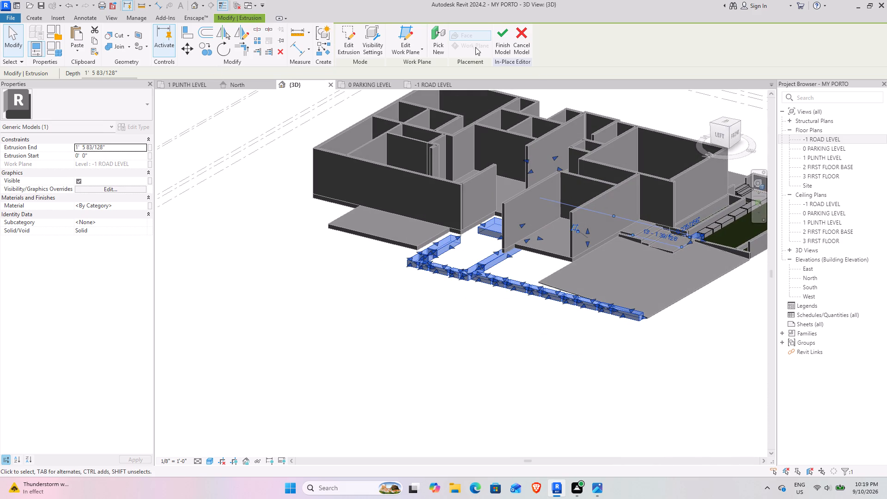
From the front in 3D, move the pathway extrusion up 2' 0" from -1 ROAD LEVEL to 0 PARKING LEVEL, with Constrain off.
{"action": "left_click", "coordinate": [735, 137]}
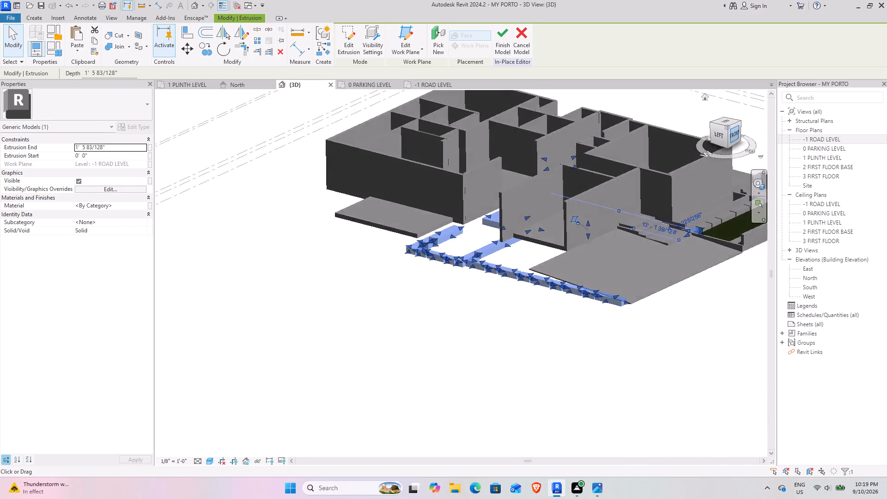
{"action": "scroll", "coordinate": [381, 280], "scroll_direction": "up", "scroll_amount": 7}
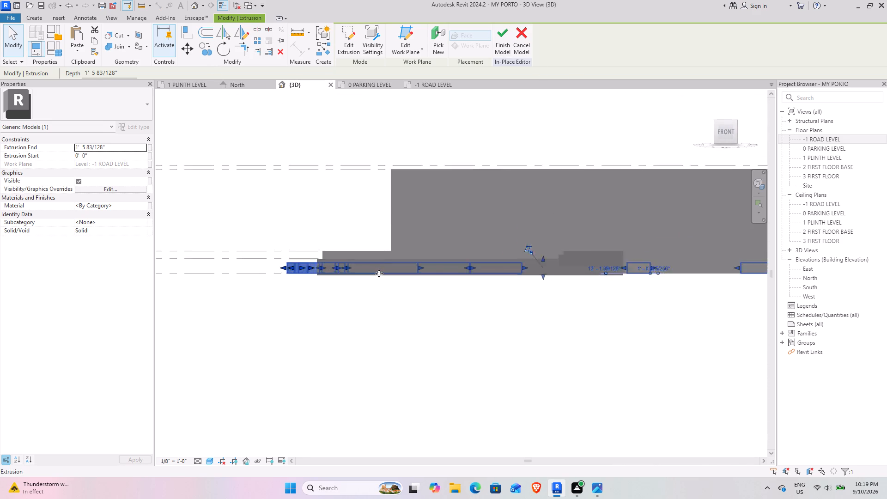
{"action": "scroll", "coordinate": [379, 274], "scroll_direction": "up", "scroll_amount": 2}
{"action": "left_click", "coordinate": [183, 53]}
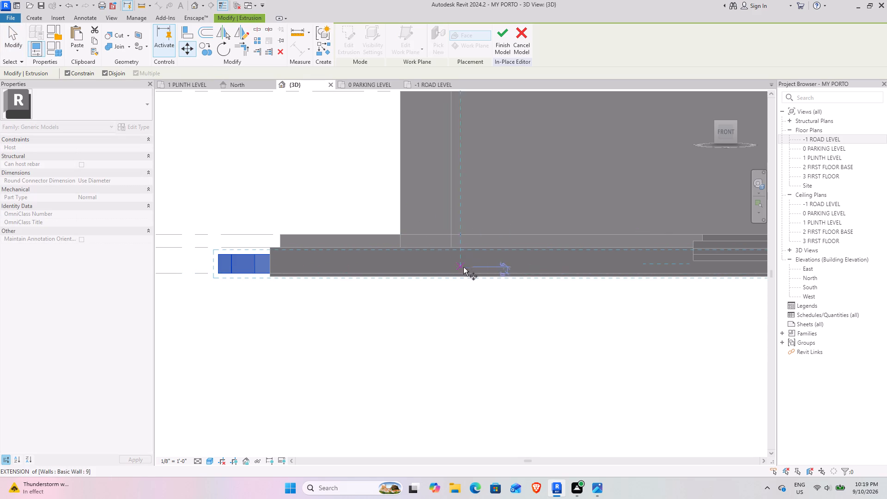
{"action": "left_click", "coordinate": [492, 271]}
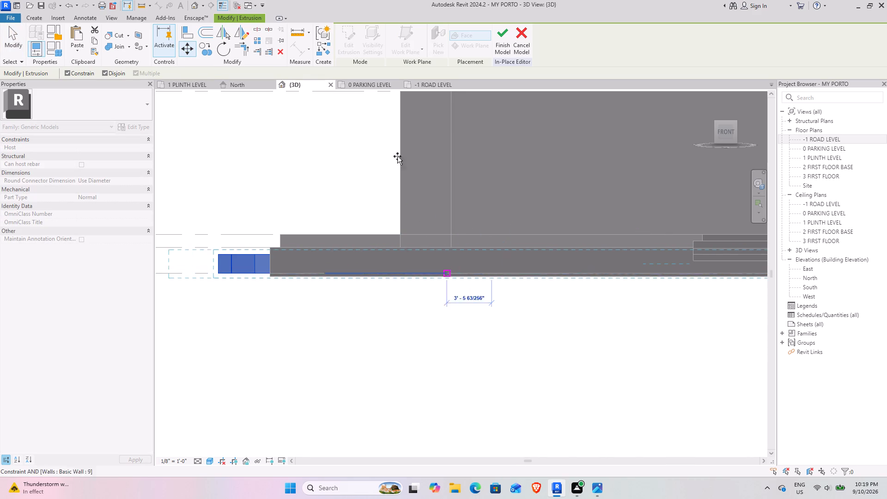
{"action": "left_click", "coordinate": [66, 70]}
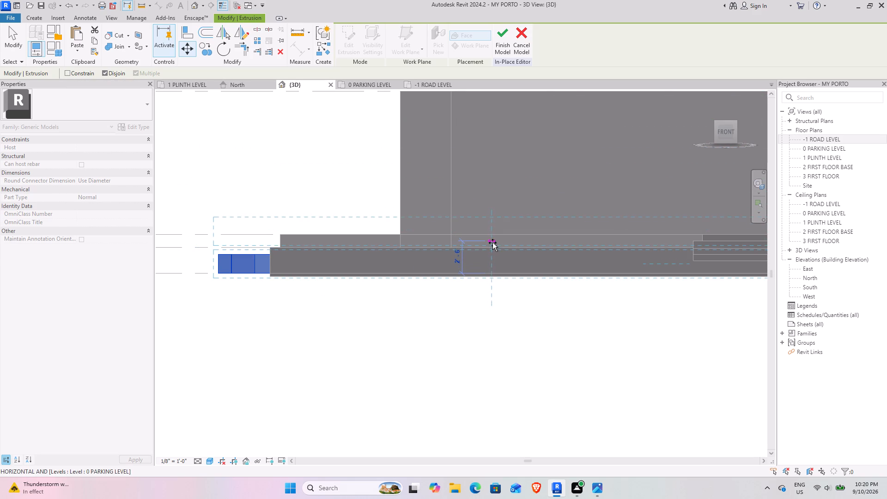
{"action": "scroll", "coordinate": [497, 249], "scroll_direction": "up", "scroll_amount": 4}
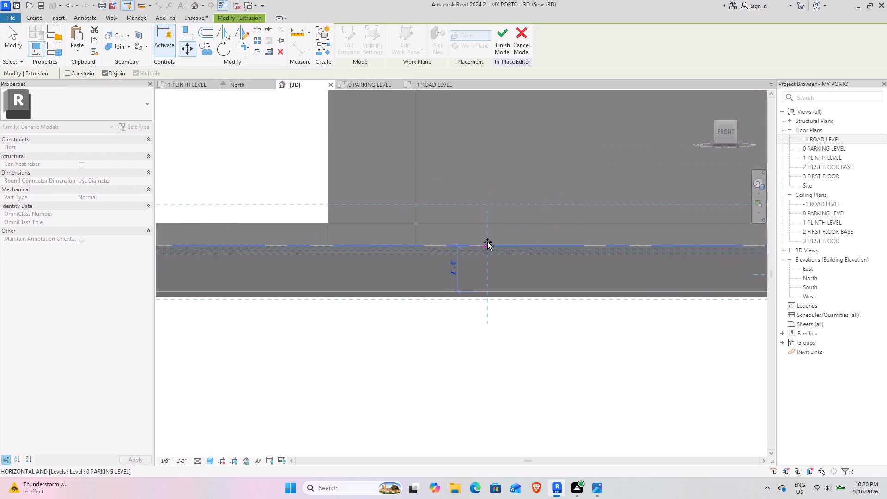
{"action": "scroll", "coordinate": [487, 238], "scroll_direction": "down", "scroll_amount": 4}
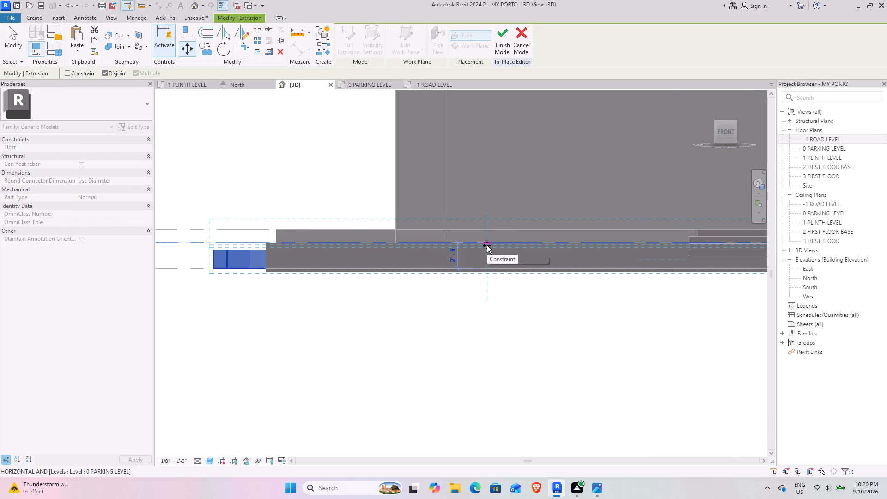
{"action": "left_click", "coordinate": [487, 245]}
{"action": "scroll", "coordinate": [343, 228], "scroll_direction": "down", "scroll_amount": 4}
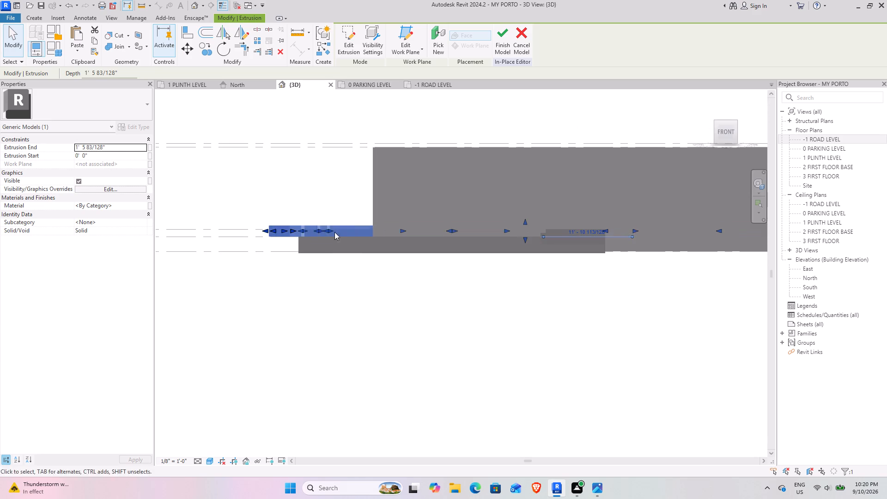
Examine the raised pathway blocks in 3D from the side and front, against the car porch slab, landscape court and lawn.
{"action": "middle_click_drag", "start_coordinate": [310, 224], "coordinate": [489, 289], "text": "shift"}
{"action": "middle_click_drag", "start_coordinate": [482, 288], "coordinate": [472, 263], "text": "shift"}
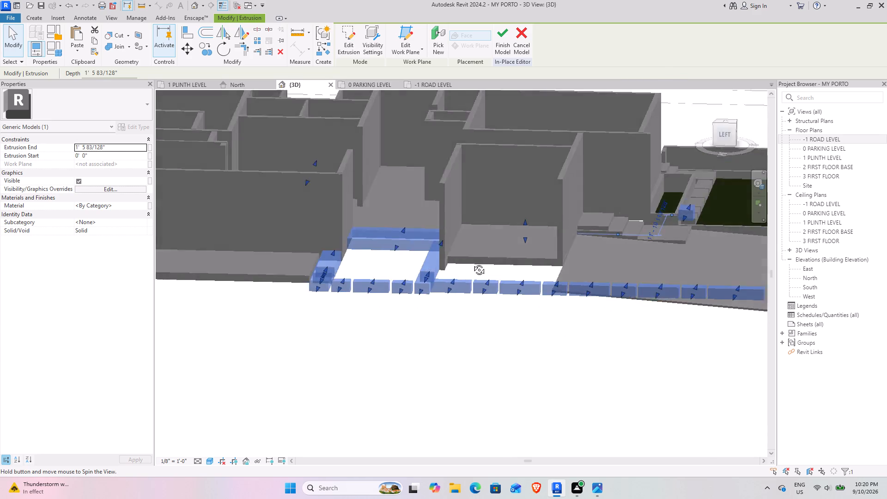
{"action": "middle_click_drag", "start_coordinate": [472, 263], "coordinate": [435, 297], "text": "shift"}
{"action": "middle_click_drag", "start_coordinate": [432, 285], "coordinate": [423, 274], "text": "shift"}
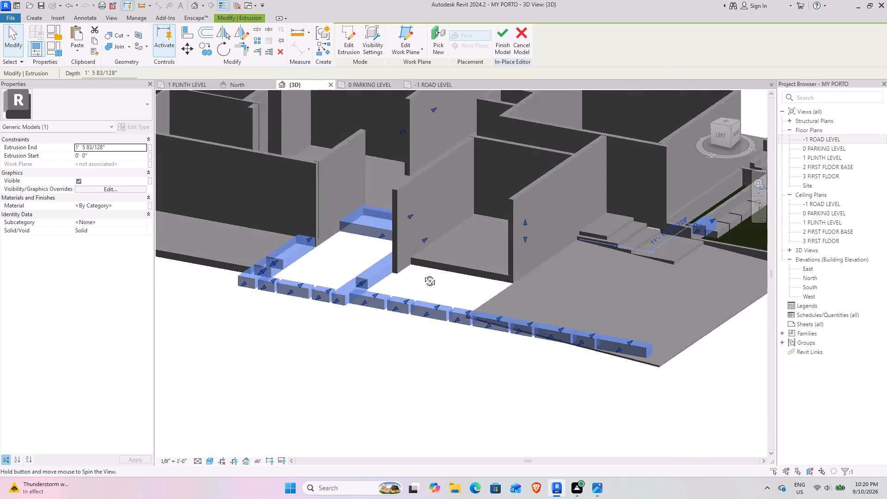
{"action": "middle_click_drag", "start_coordinate": [423, 274], "coordinate": [220, 234], "text": "shift"}
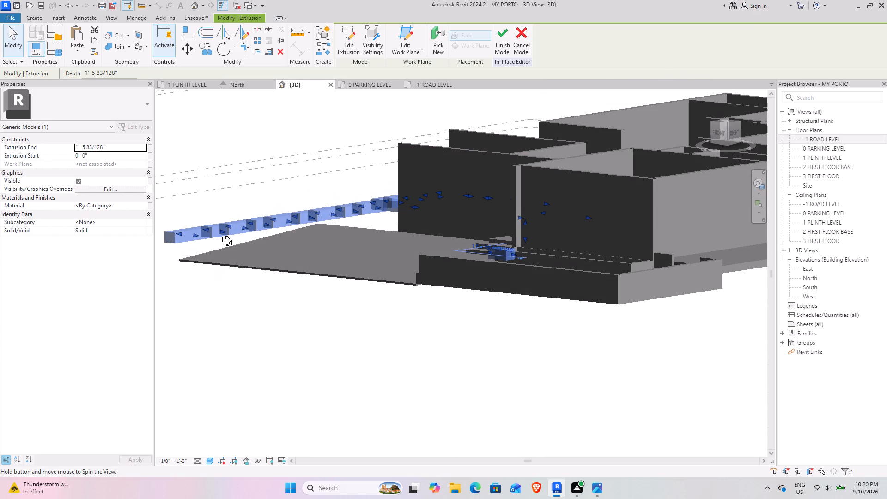
{"action": "middle_click_drag", "start_coordinate": [220, 234], "coordinate": [452, 301], "text": "shift"}
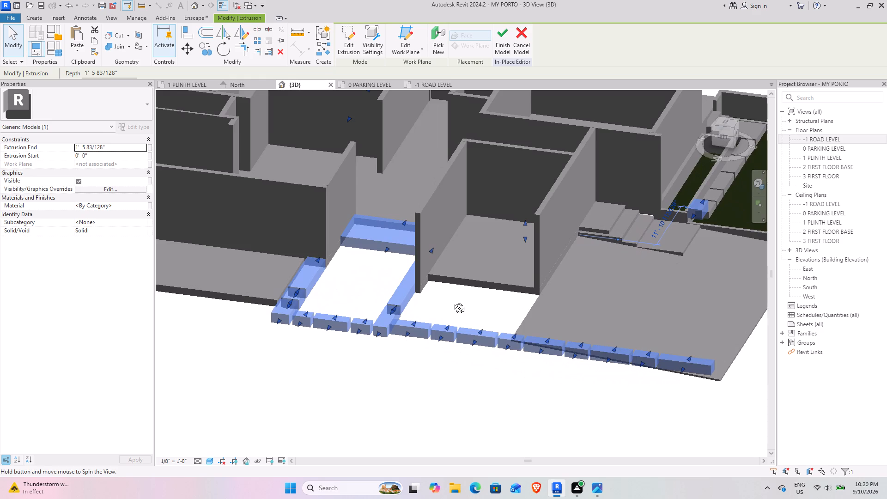
{"action": "middle_click_drag", "start_coordinate": [452, 301], "coordinate": [455, 301], "text": "shift"}
{"action": "middle_click_drag", "start_coordinate": [456, 295], "coordinate": [459, 324]}
{"action": "middle_click_drag", "start_coordinate": [471, 322], "coordinate": [321, 162]}
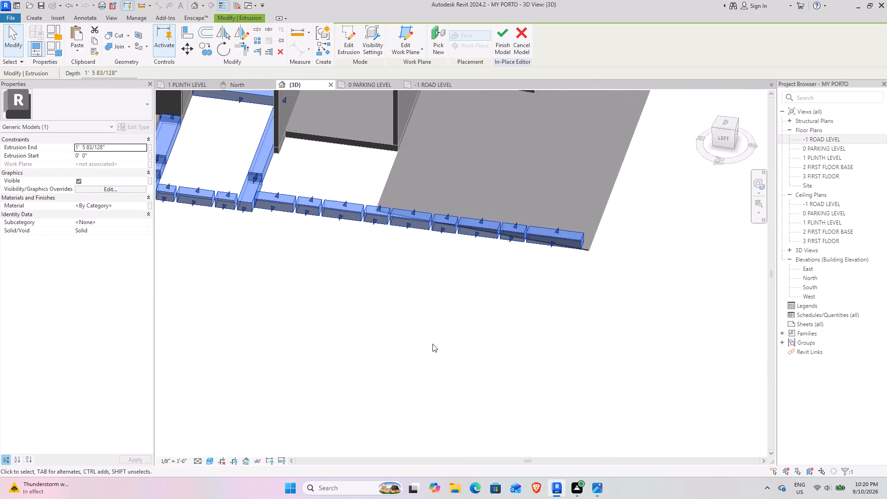
{"action": "middle_click_drag", "start_coordinate": [432, 341], "coordinate": [258, 285], "text": "shift"}
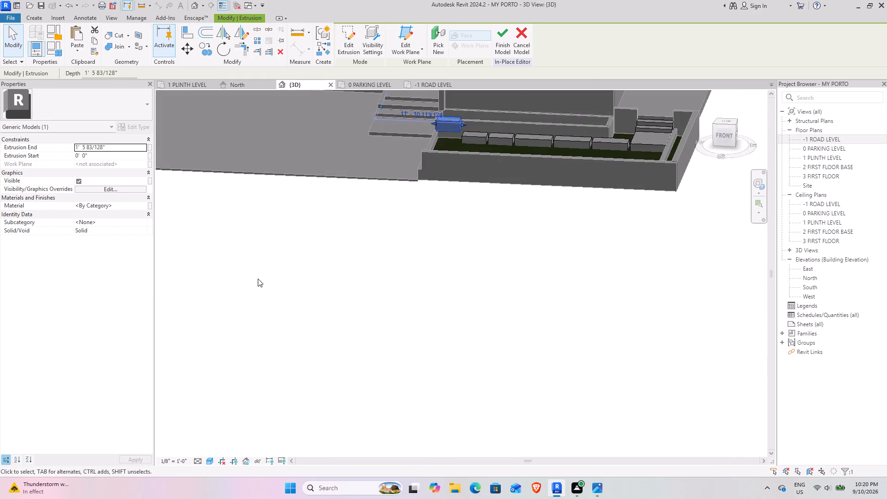
{"action": "middle_click_drag", "start_coordinate": [258, 268], "coordinate": [590, 316]}
{"action": "middle_click_drag", "start_coordinate": [466, 299], "coordinate": [482, 259], "text": "shift"}
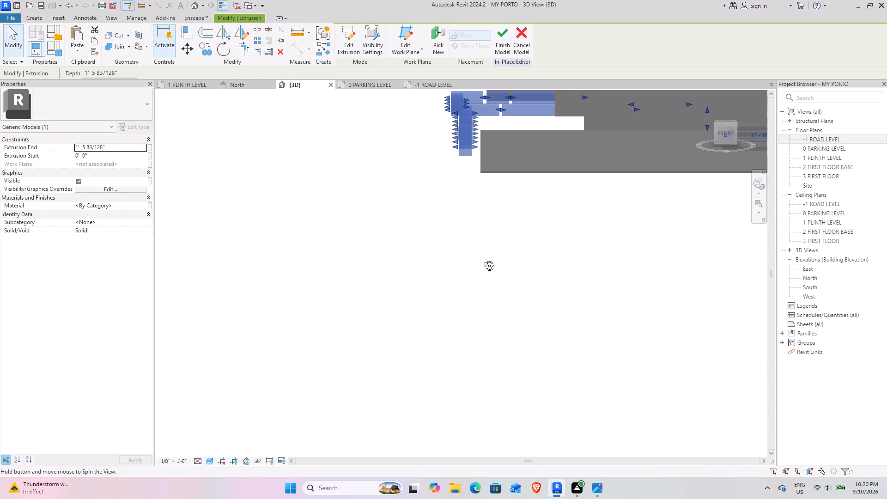
{"action": "middle_click_drag", "start_coordinate": [482, 259], "coordinate": [482, 260], "text": "shift"}
{"action": "scroll", "coordinate": [472, 254], "scroll_direction": "down", "scroll_amount": 4}
{"action": "middle_click_drag", "start_coordinate": [403, 244], "coordinate": [550, 255], "text": "shift"}
Inspect how the side pathway blocks meet the car porch ramp's edge and the entrance steps in 3D.
{"action": "left_click", "coordinate": [556, 255]}
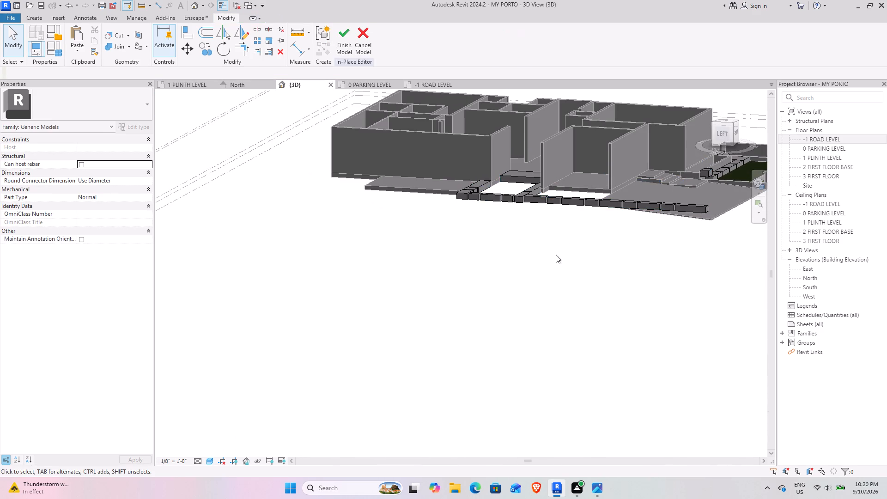
{"action": "middle_click_drag", "start_coordinate": [566, 232], "coordinate": [495, 359]}
{"action": "middle_click_drag", "start_coordinate": [490, 347], "coordinate": [484, 321], "text": "shift"}
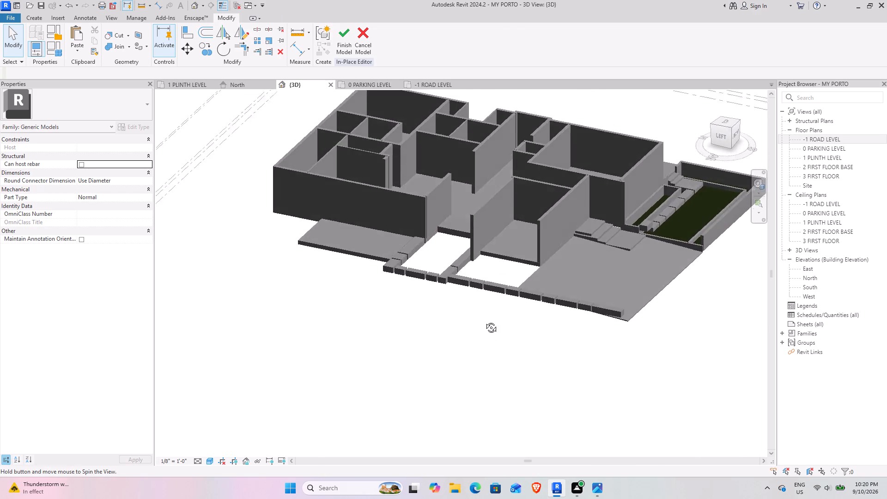
{"action": "middle_click_drag", "start_coordinate": [484, 321], "coordinate": [480, 304], "text": "shift"}
{"action": "scroll", "coordinate": [471, 273], "scroll_direction": "up", "scroll_amount": 5}
{"action": "middle_click_drag", "start_coordinate": [548, 304], "coordinate": [311, 225]}
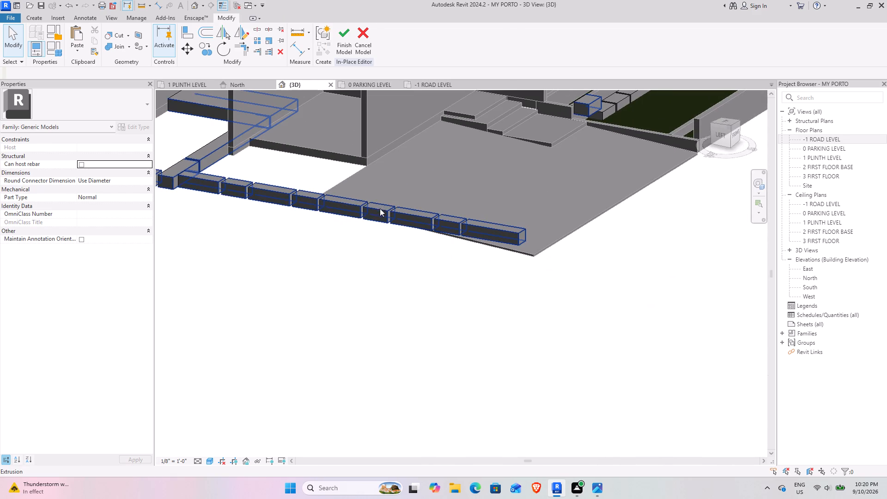
{"action": "left_click", "coordinate": [381, 213]}
{"action": "middle_click_drag", "start_coordinate": [296, 192], "coordinate": [371, 256]}
{"action": "middle_click_drag", "start_coordinate": [333, 265], "coordinate": [352, 308], "text": "shift"}
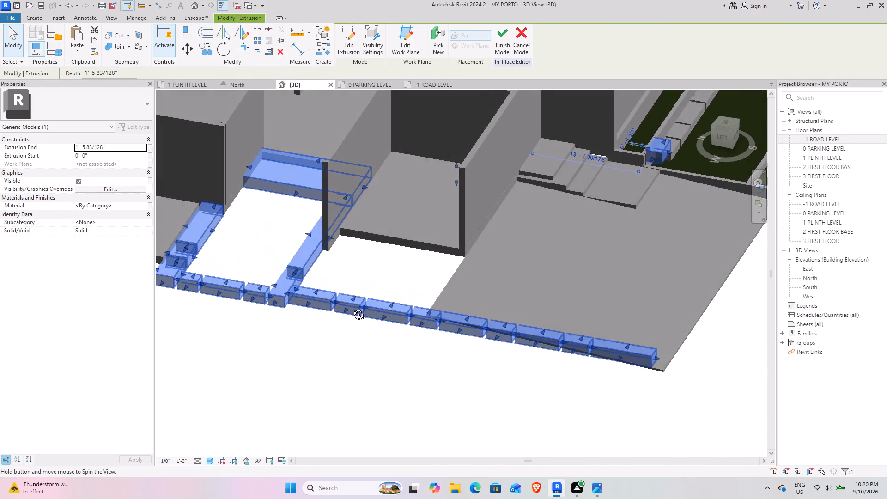
{"action": "middle_click_drag", "start_coordinate": [352, 308], "coordinate": [349, 267], "text": "shift"}
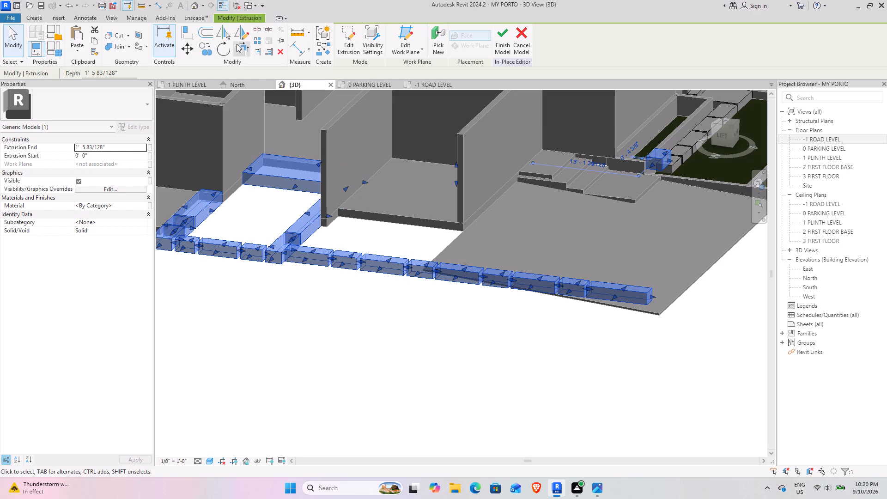
{"action": "left_click", "coordinate": [304, 329]}
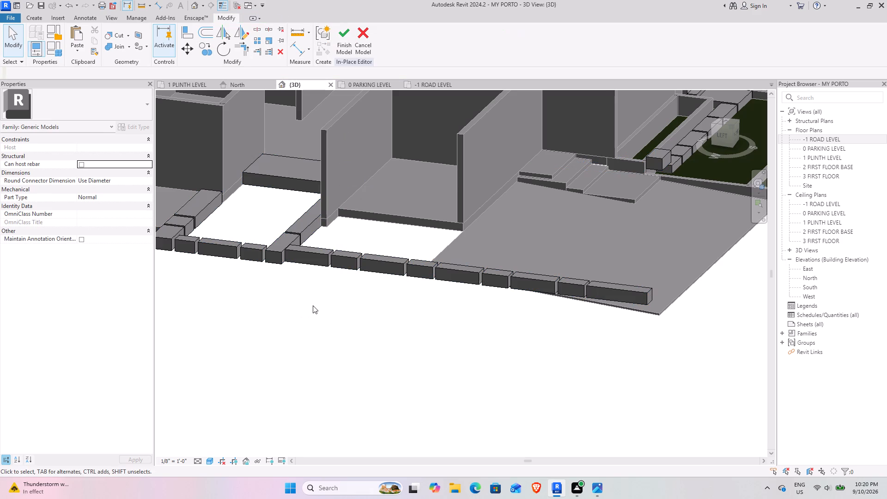
{"action": "middle_click_drag", "start_coordinate": [317, 307], "coordinate": [221, 304], "text": "shift"}
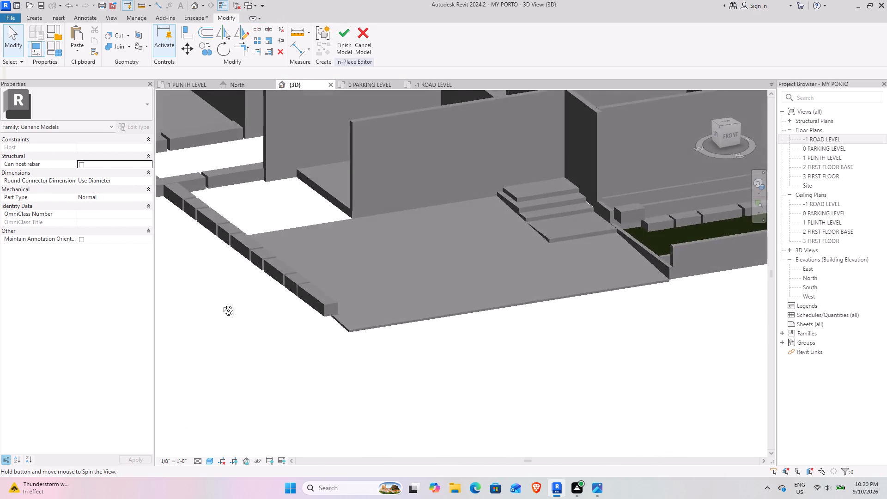
{"action": "middle_click_drag", "start_coordinate": [221, 304], "coordinate": [270, 309], "text": "shift"}
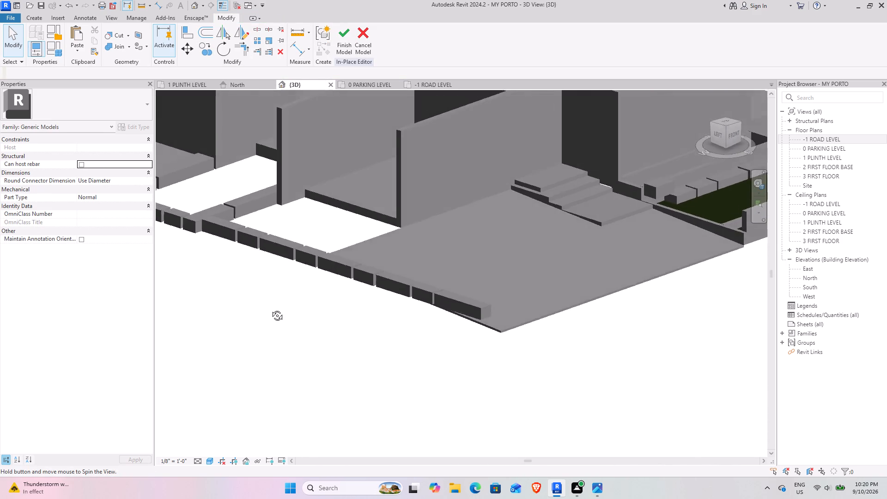
{"action": "middle_click_drag", "start_coordinate": [270, 309], "coordinate": [285, 333], "text": "shift"}
{"action": "middle_click_drag", "start_coordinate": [298, 331], "coordinate": [275, 326], "text": "shift"}
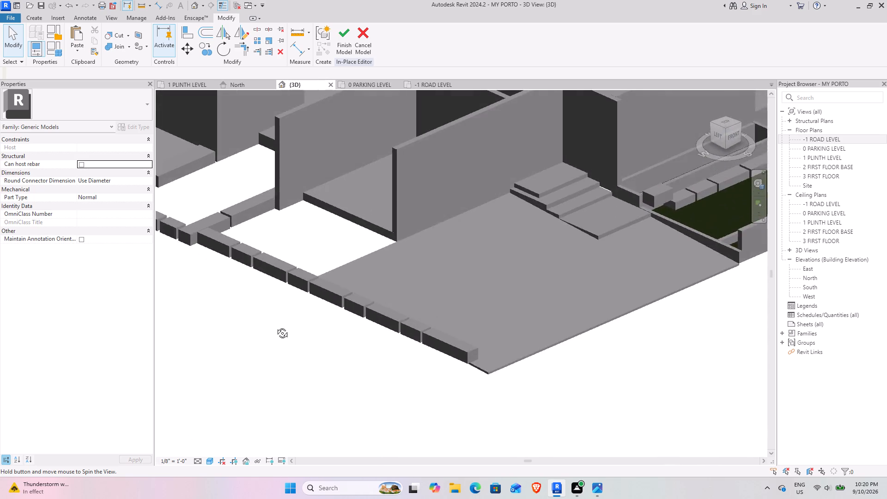
{"action": "middle_click_drag", "start_coordinate": [275, 326], "coordinate": [254, 323], "text": "shift"}
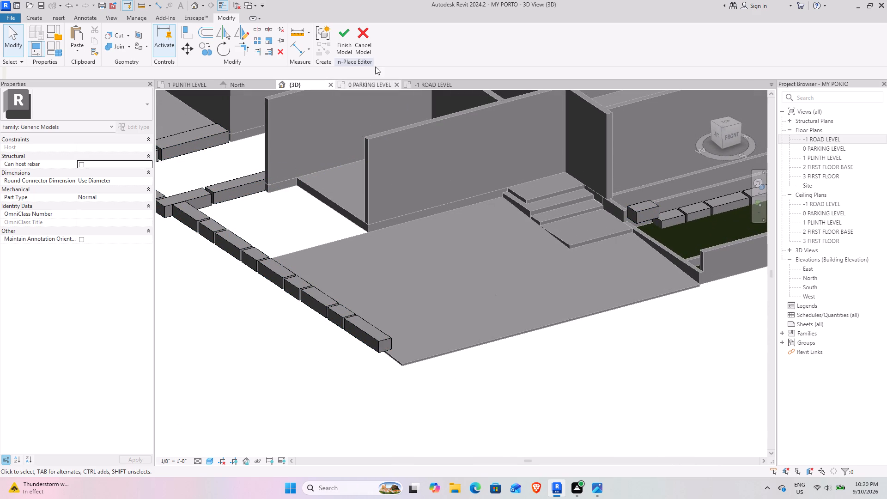
Create an extrusion on the car porch ramp's sloped face from a freehand rectangle about 7' 6" long, with 5" depth.
{"action": "left_click", "coordinate": [36, 17]}
{"action": "left_click", "coordinate": [87, 31]}
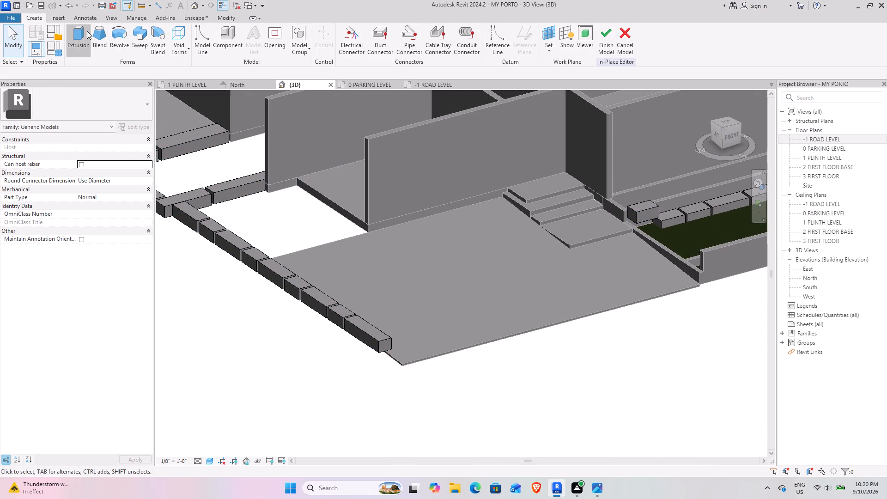
{"action": "left_click", "coordinate": [437, 54]}
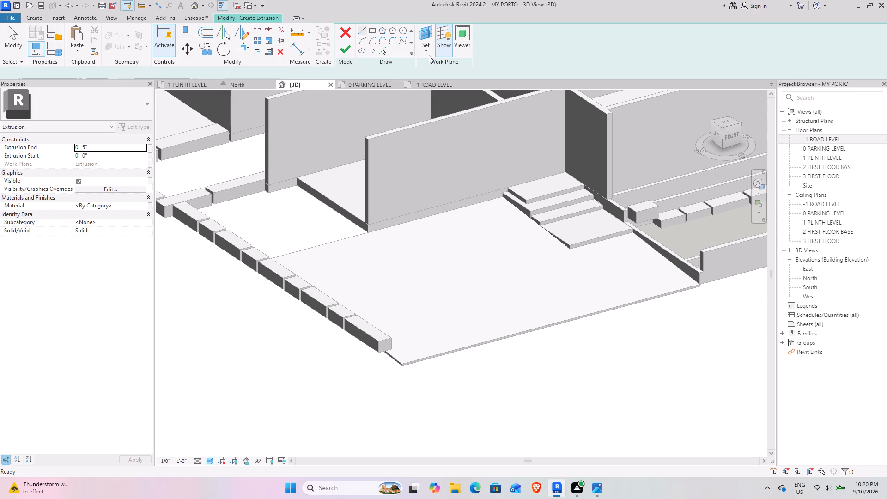
{"action": "left_click", "coordinate": [425, 55]}
{"action": "left_click", "coordinate": [452, 85]}
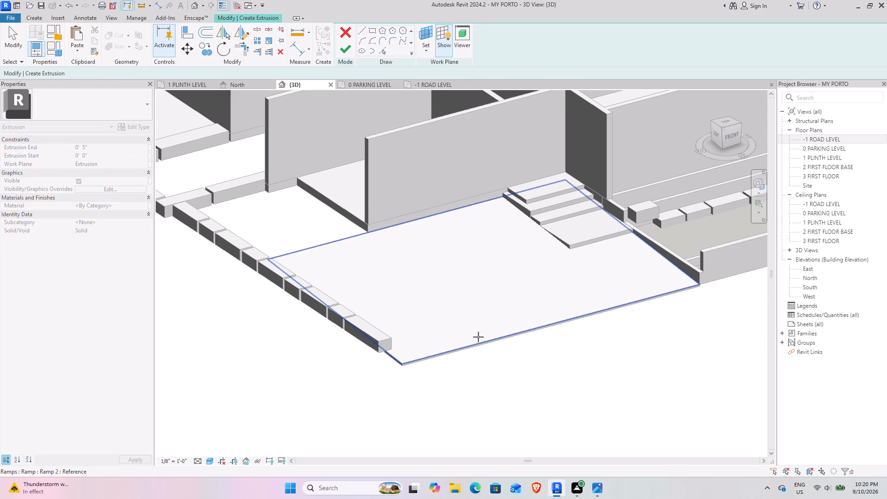
{"action": "left_click", "coordinate": [477, 343]}
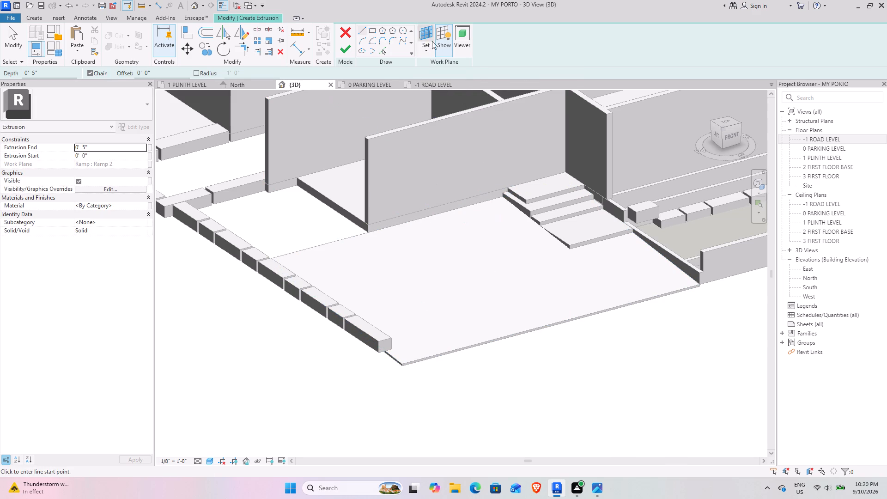
{"action": "left_click", "coordinate": [438, 47]}
{"action": "left_click", "coordinate": [370, 31]}
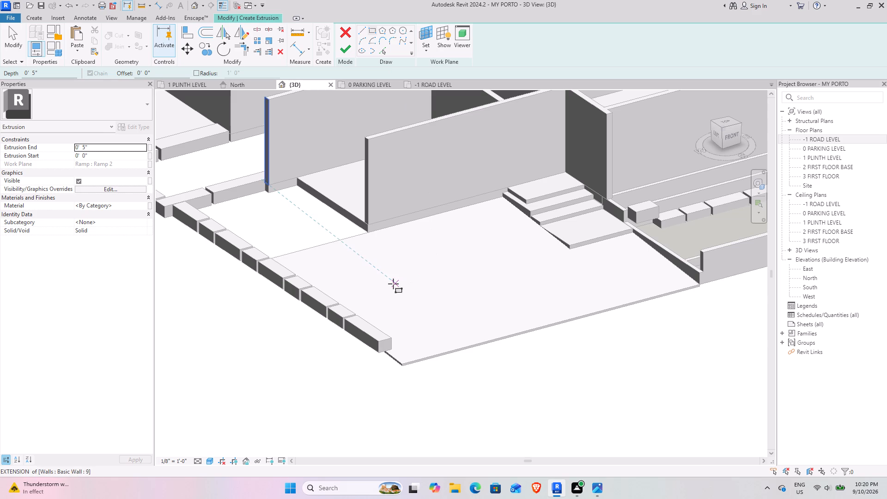
{"action": "left_click", "coordinate": [397, 282]}
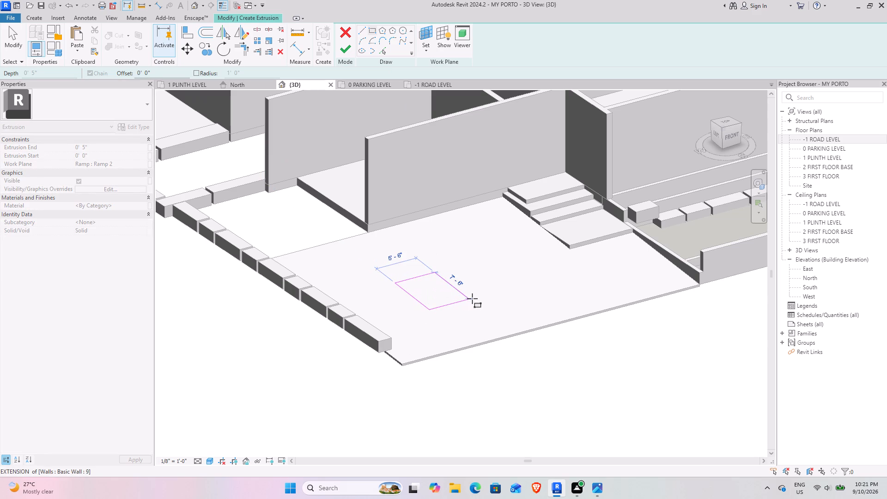
{"action": "left_click", "coordinate": [472, 298]}
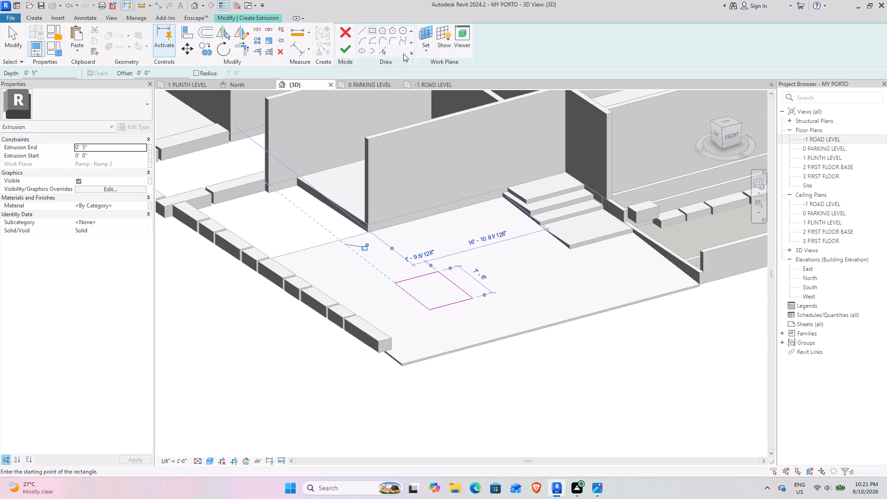
{"action": "left_click", "coordinate": [352, 49]}
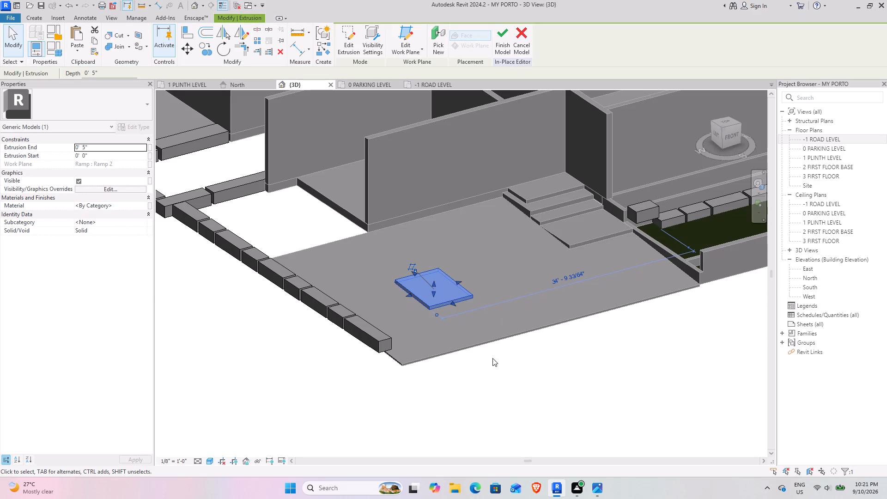
Set the Extrusion End of the rectangular block on the ramp to 1' 0".
{"action": "middle_click_drag", "start_coordinate": [489, 355], "coordinate": [499, 348], "text": "shift"}
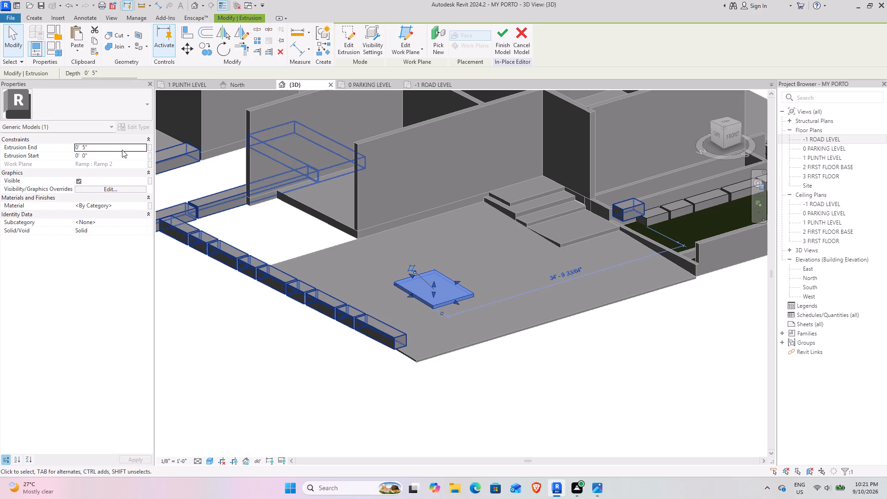
{"action": "left_click", "coordinate": [122, 150]}
{"action": "key", "text": "1"}
{"action": "key", "text": "Return"}
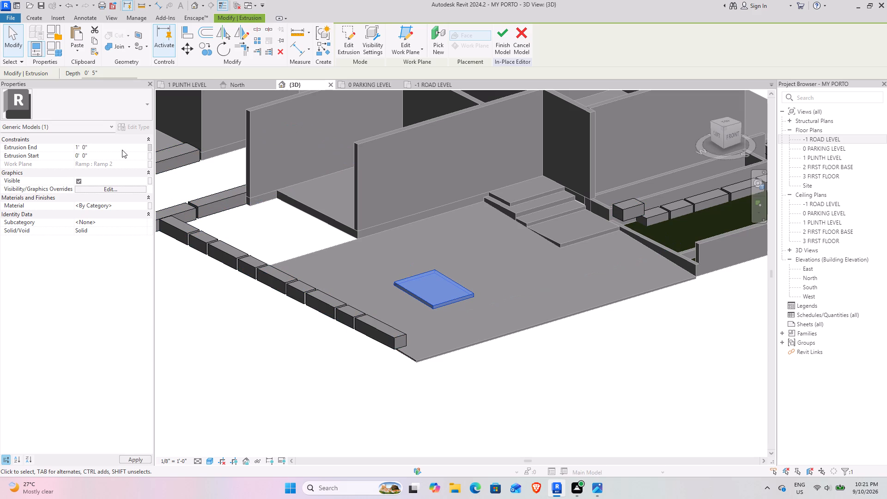
{"action": "left_click", "coordinate": [483, 409]}
Examine in 3D how the block on the ramp and the side pathway blocks sit relative to the car porch ramp's slope.
{"action": "middle_click_drag", "start_coordinate": [482, 398], "coordinate": [544, 341], "text": "shift"}
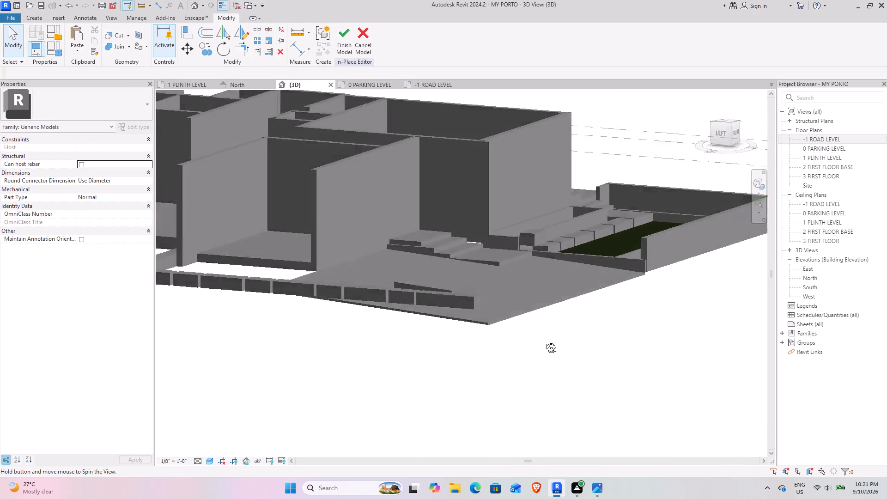
{"action": "middle_click_drag", "start_coordinate": [544, 341], "coordinate": [402, 369], "text": "shift"}
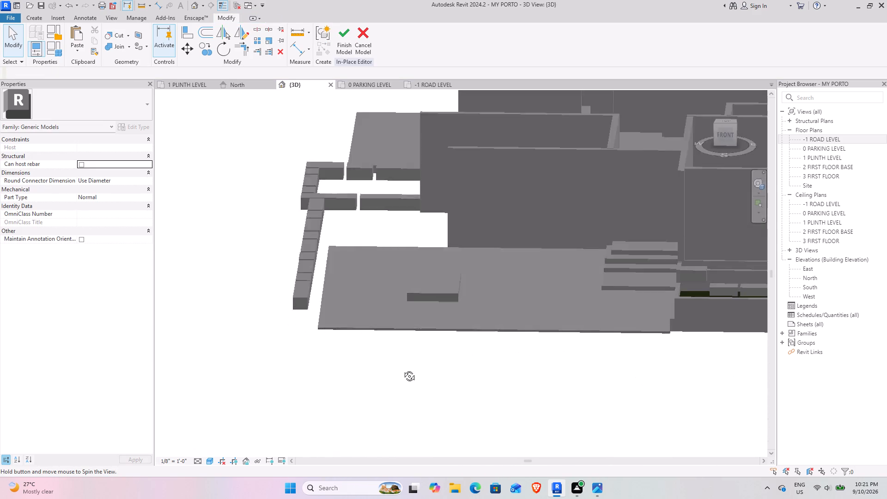
{"action": "middle_click_drag", "start_coordinate": [402, 369], "coordinate": [380, 377], "text": "shift"}
{"action": "scroll", "coordinate": [376, 365], "scroll_direction": "down", "scroll_amount": 5}
{"action": "middle_click_drag", "start_coordinate": [330, 376], "coordinate": [460, 367], "text": "shift"}
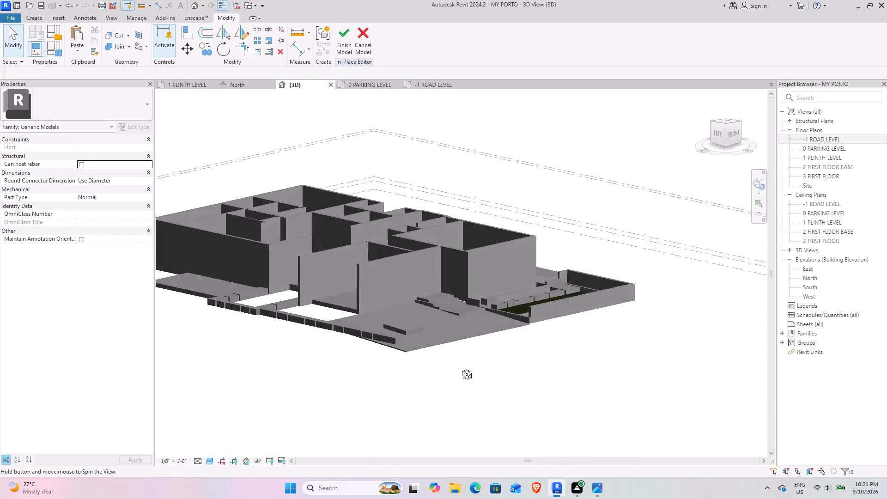
{"action": "middle_click_drag", "start_coordinate": [460, 367], "coordinate": [404, 436], "text": "shift"}
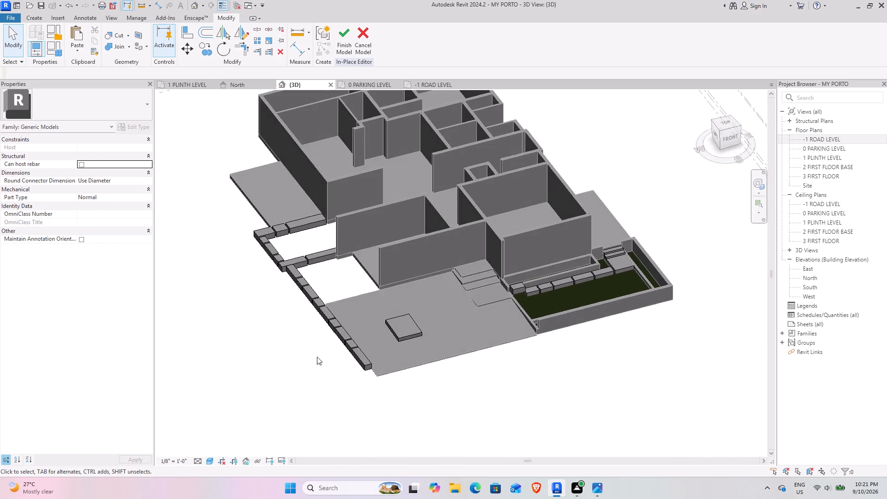
{"action": "middle_click_drag", "start_coordinate": [317, 357], "coordinate": [464, 347], "text": "shift"}
{"action": "scroll", "coordinate": [280, 302], "scroll_direction": "up", "scroll_amount": 8}
{"action": "middle_click_drag", "start_coordinate": [228, 341], "coordinate": [433, 228]}
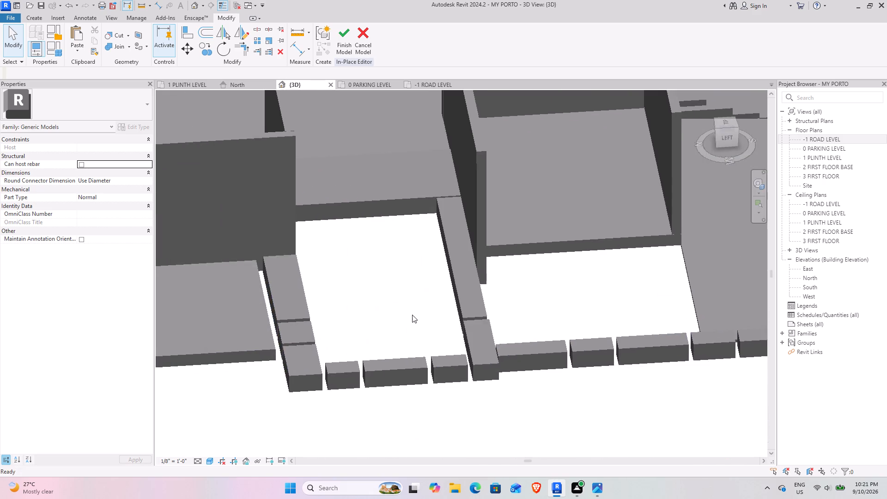
{"action": "middle_click_drag", "start_coordinate": [412, 315], "coordinate": [337, 268], "text": "shift"}
{"action": "scroll", "coordinate": [338, 269], "scroll_direction": "down", "scroll_amount": 6}
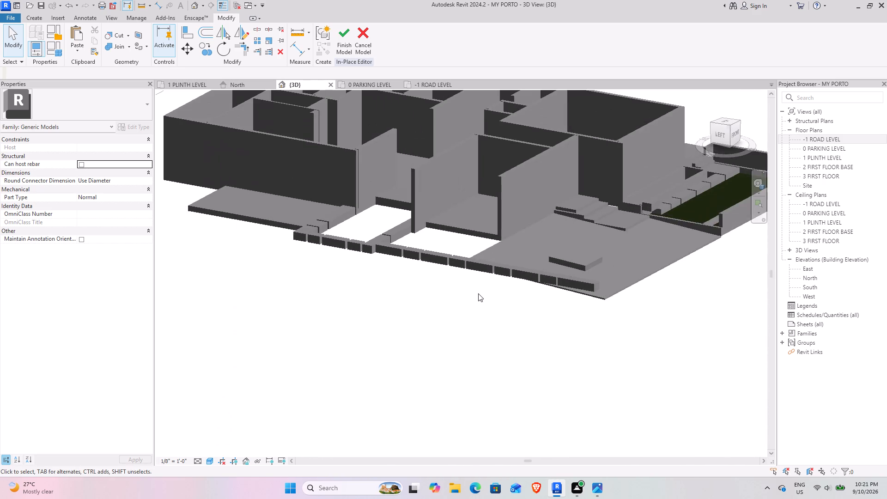
{"action": "middle_click_drag", "start_coordinate": [479, 291], "coordinate": [524, 325]}
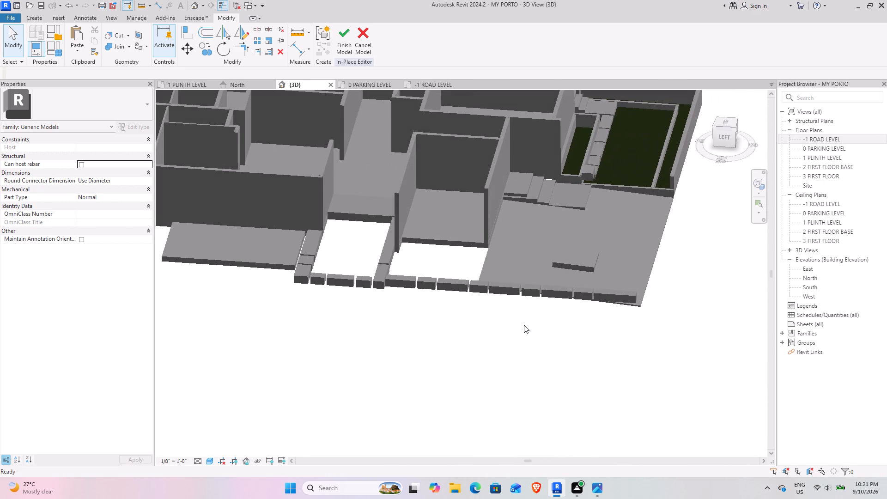
{"action": "middle_click_drag", "start_coordinate": [523, 324], "coordinate": [314, 283], "text": "shift"}
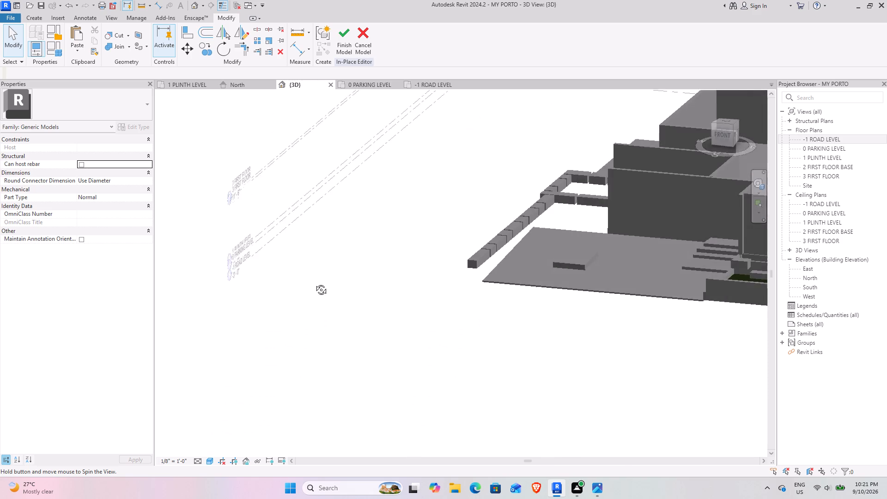
{"action": "middle_click_drag", "start_coordinate": [314, 283], "coordinate": [325, 302], "text": "shift"}
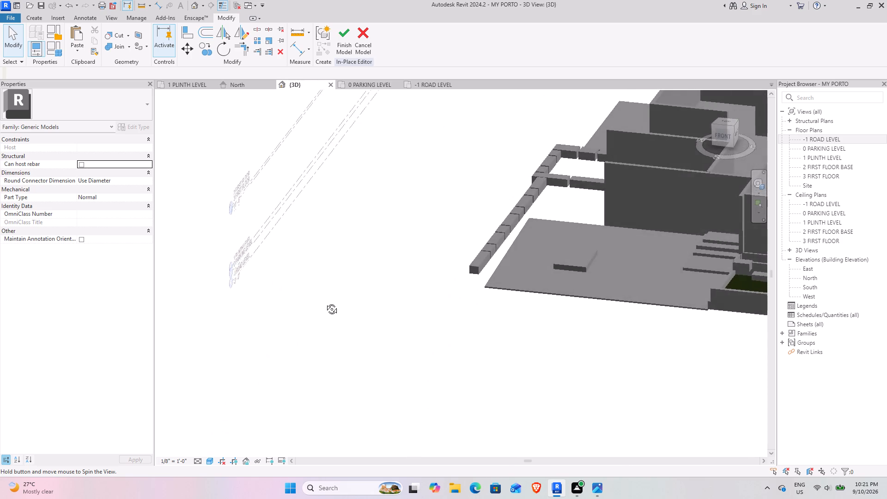
{"action": "middle_click_drag", "start_coordinate": [325, 302], "coordinate": [496, 382], "text": "shift"}
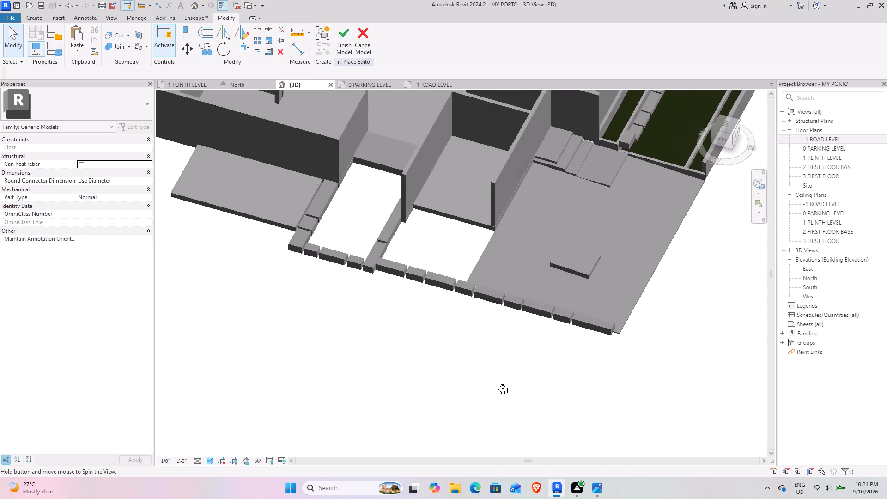
{"action": "middle_click_drag", "start_coordinate": [496, 382], "coordinate": [336, 281], "text": "shift"}
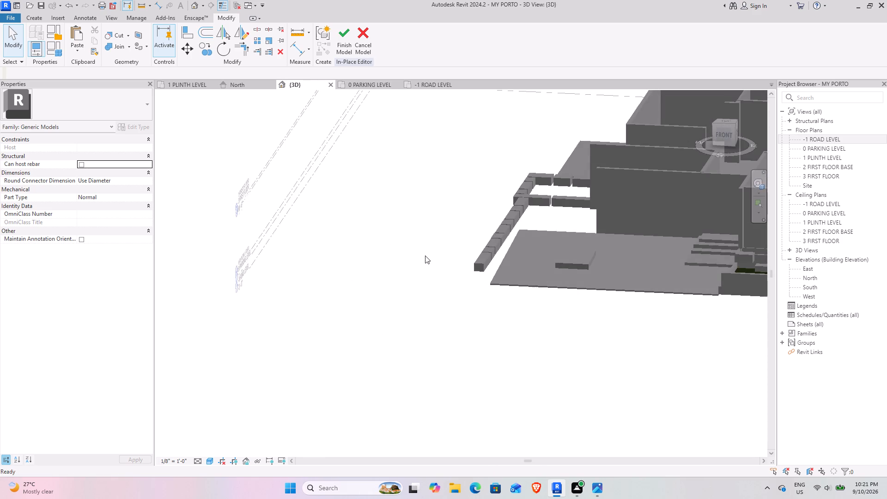
{"action": "middle_click_drag", "start_coordinate": [442, 268], "coordinate": [457, 360], "text": "shift"}
{"action": "scroll", "coordinate": [489, 123], "scroll_direction": "up", "scroll_amount": 4}
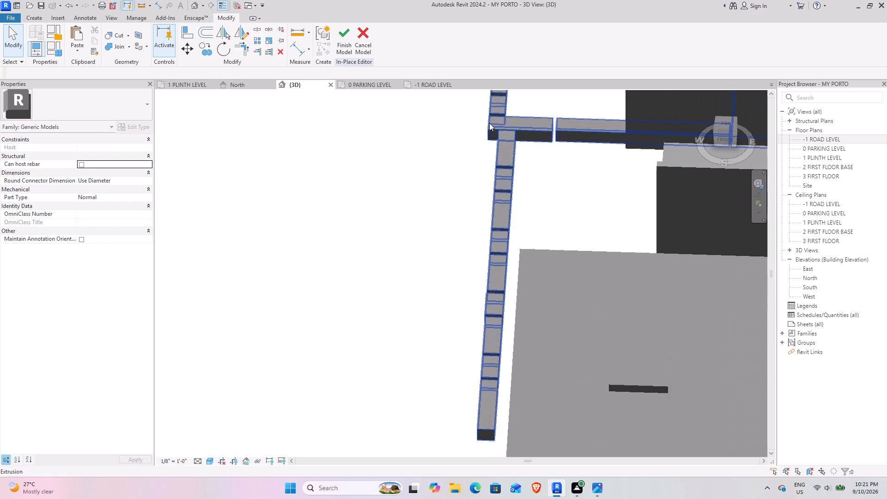
{"action": "middle_click_drag", "start_coordinate": [482, 154], "coordinate": [428, 170]}
{"action": "middle_click_drag", "start_coordinate": [361, 224], "coordinate": [442, 166], "text": "shift"}
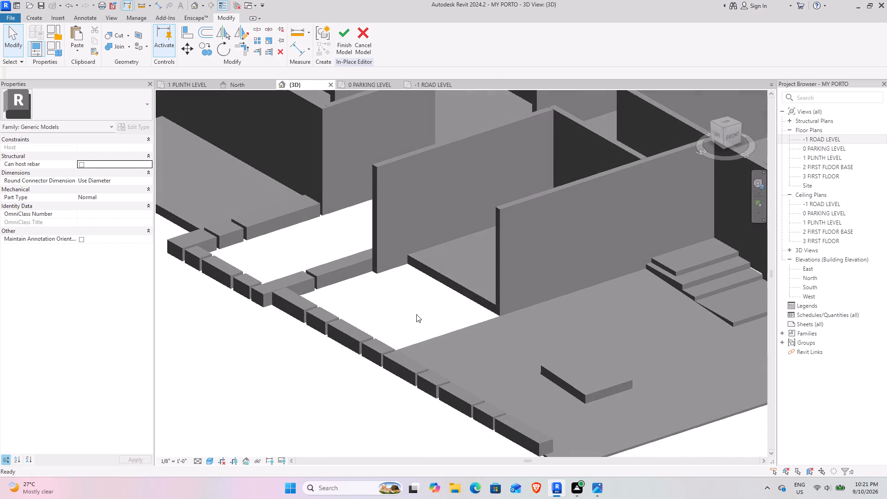
{"action": "middle_click_drag", "start_coordinate": [413, 320], "coordinate": [537, 168]}
{"action": "middle_click_drag", "start_coordinate": [474, 214], "coordinate": [476, 210], "text": "shift"}
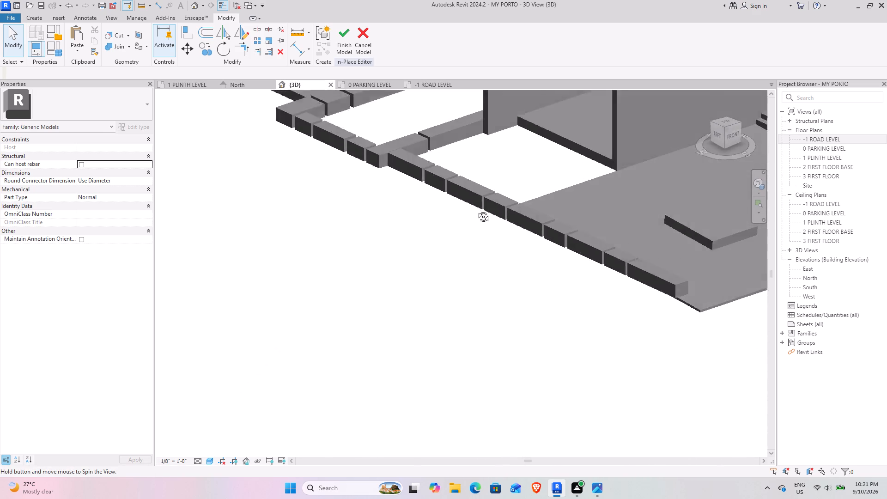
{"action": "middle_click_drag", "start_coordinate": [476, 210], "coordinate": [469, 216], "text": "shift"}
{"action": "middle_click_drag", "start_coordinate": [467, 206], "coordinate": [282, 328]}
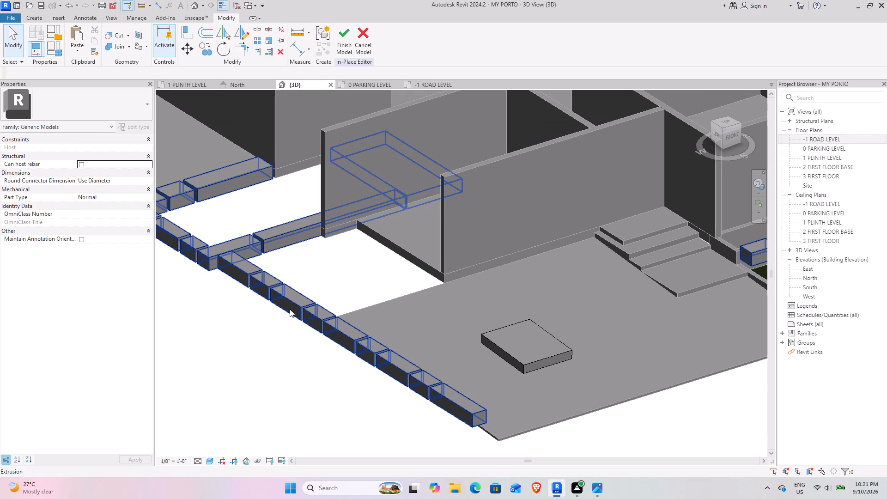
In the -1 ROAD LEVEL plan, edit the pathway extrusion's sketch and delete the block outlines running alongside the car porch and planted bed.
{"action": "left_click", "coordinate": [441, 80]}
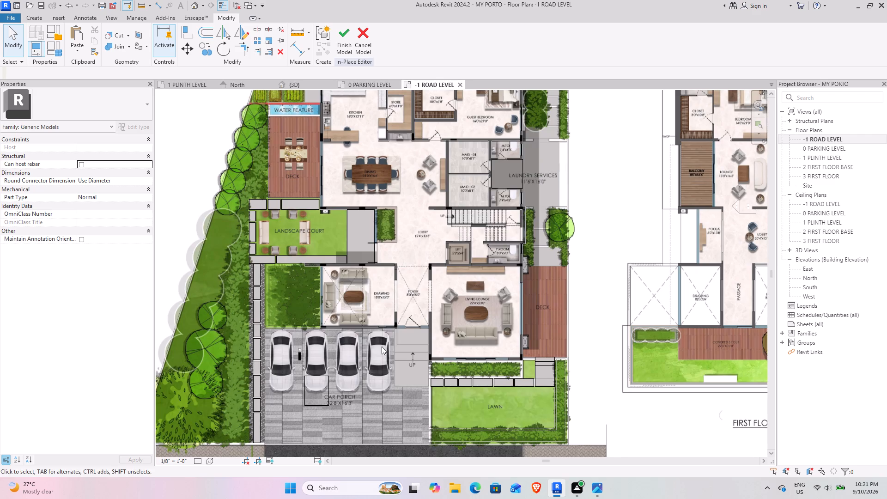
{"action": "middle_click_drag", "start_coordinate": [247, 389], "coordinate": [364, 283]}
{"action": "scroll", "coordinate": [396, 276], "scroll_direction": "up", "scroll_amount": 8}
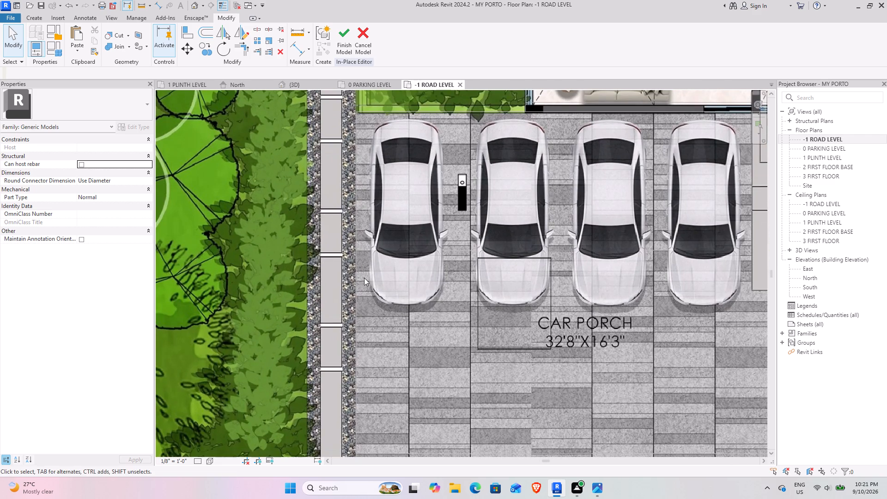
{"action": "scroll", "coordinate": [361, 307], "scroll_direction": "down", "scroll_amount": 3}
{"action": "middle_click_drag", "start_coordinate": [357, 325], "coordinate": [365, 288]}
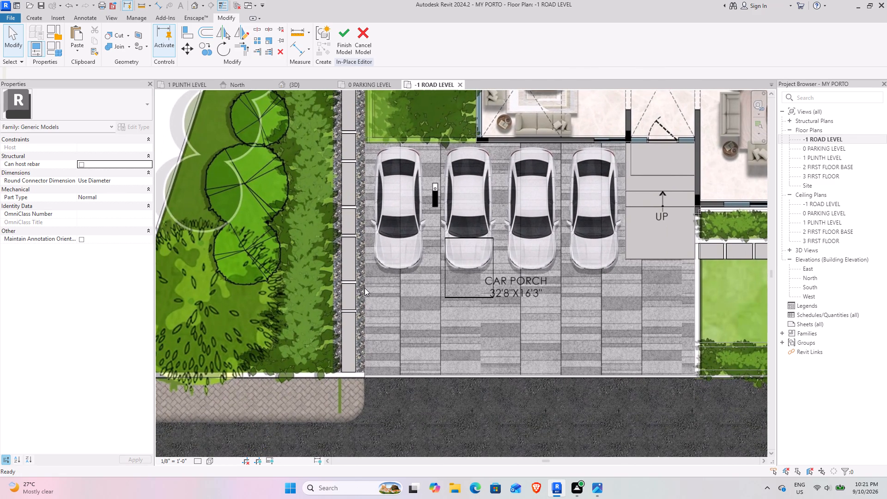
{"action": "scroll", "coordinate": [340, 244], "scroll_direction": "down", "scroll_amount": 4}
{"action": "middle_click_drag", "start_coordinate": [391, 183], "coordinate": [393, 242]}
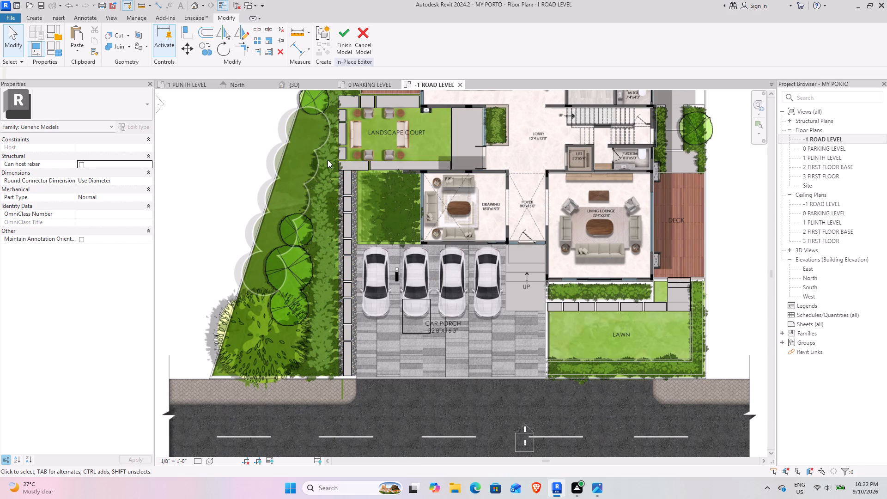
{"action": "middle_click_drag", "start_coordinate": [439, 158], "coordinate": [438, 213]}
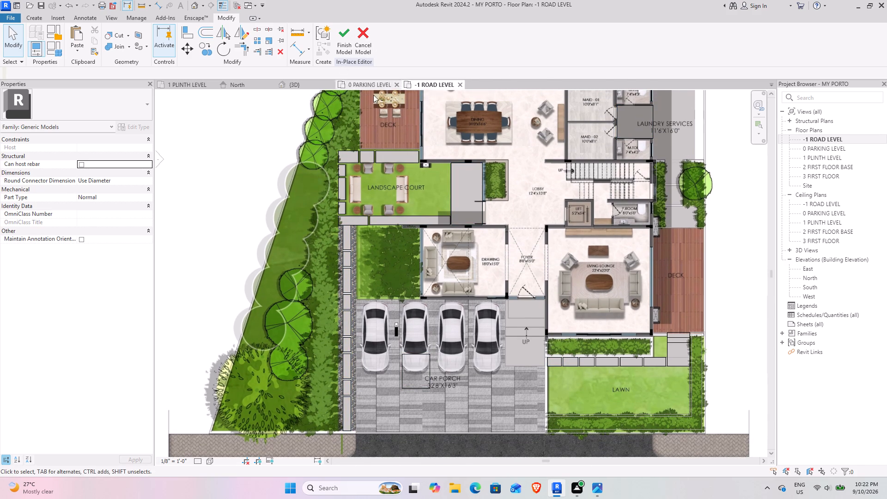
{"action": "left_click", "coordinate": [352, 257]}
{"action": "scroll", "coordinate": [369, 195], "scroll_direction": "up", "scroll_amount": 3}
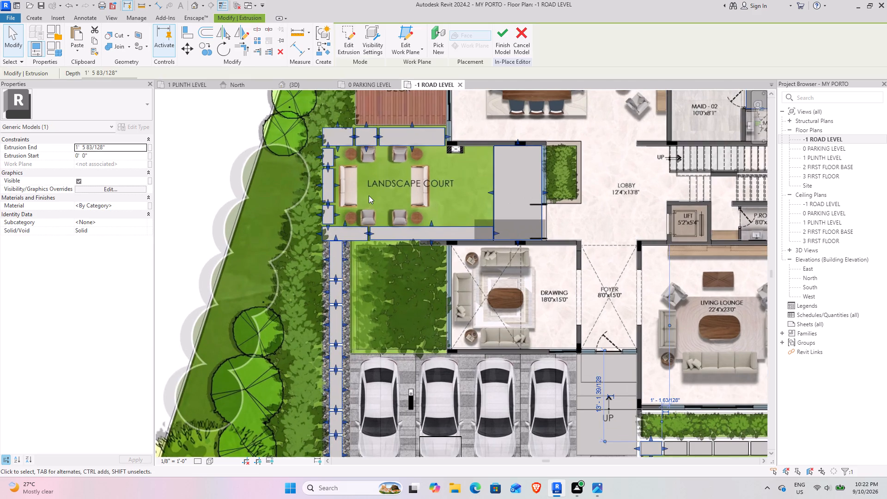
{"action": "middle_click_drag", "start_coordinate": [355, 211], "coordinate": [392, 112]}
{"action": "left_click", "coordinate": [340, 38]}
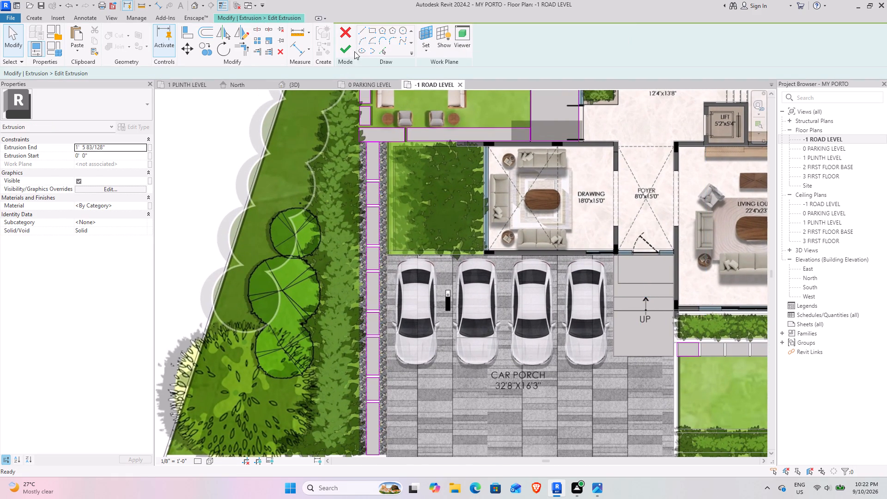
{"action": "scroll", "coordinate": [391, 213], "scroll_direction": "down", "scroll_amount": 4}
{"action": "middle_click_drag", "start_coordinate": [385, 213], "coordinate": [382, 156]}
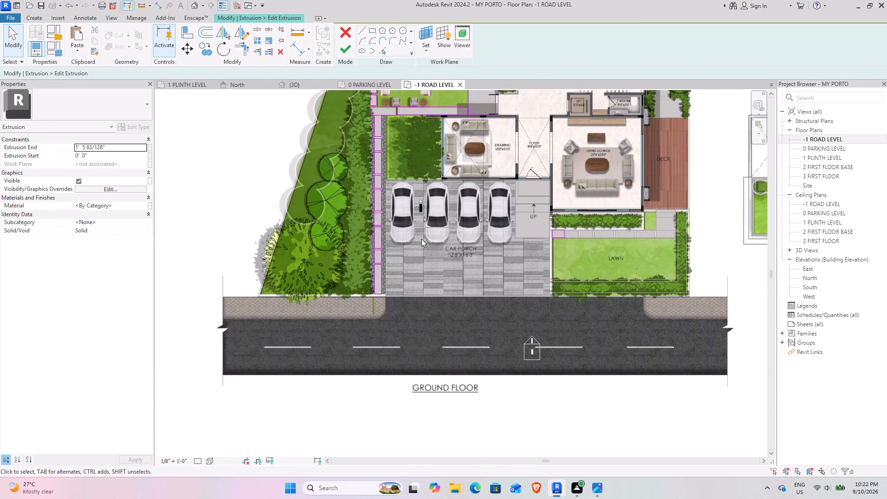
{"action": "middle_click_drag", "start_coordinate": [412, 244], "coordinate": [414, 314]}
{"action": "left_click_drag", "start_coordinate": [406, 391], "coordinate": [361, 235]}
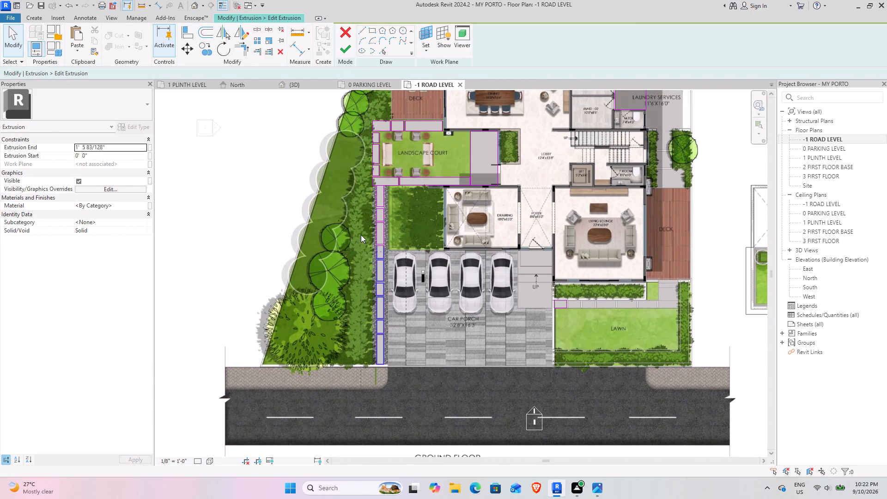
{"action": "left_click_drag", "start_coordinate": [361, 235], "coordinate": [360, 192]}
{"action": "left_click", "coordinate": [284, 51]}
Delete the leftover 1' 9" sketch line below the landscape court blocks and finish the extrusion edit in 3D.
{"action": "scroll", "coordinate": [357, 188], "scroll_direction": "up", "scroll_amount": 4}
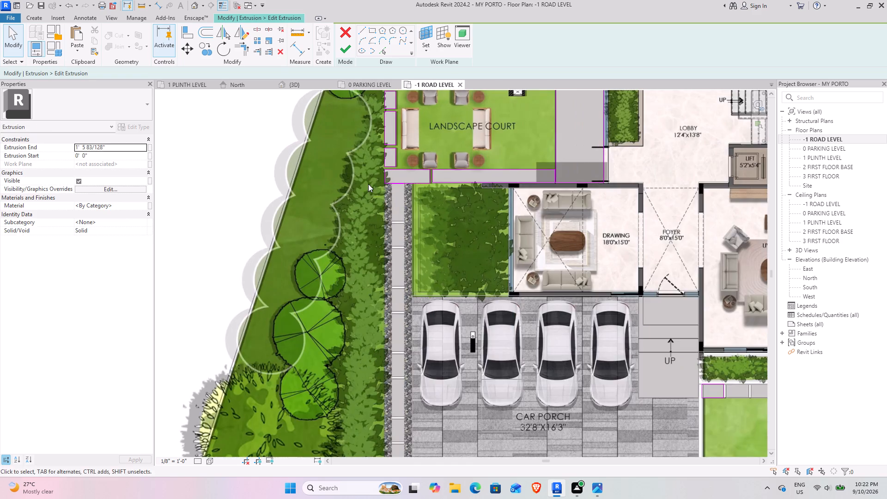
{"action": "scroll", "coordinate": [424, 175], "scroll_direction": "up", "scroll_amount": 15}
{"action": "left_click", "coordinate": [328, 213]}
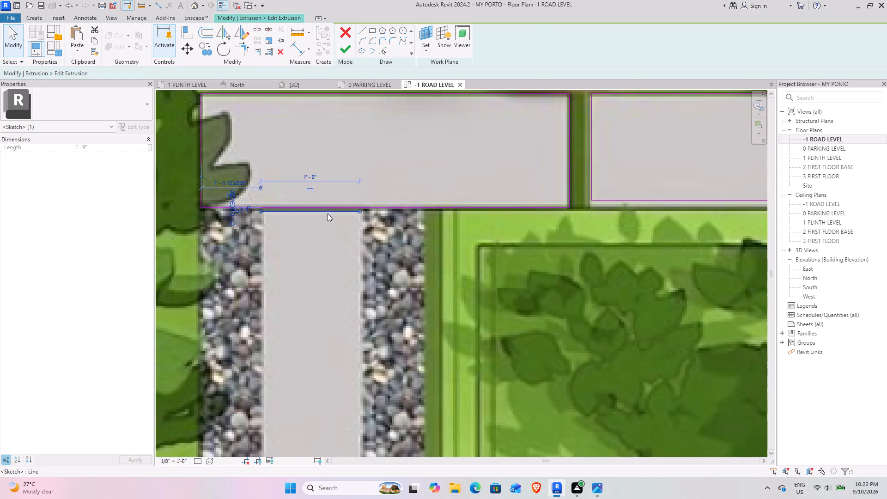
{"action": "left_click", "coordinate": [279, 48]}
{"action": "scroll", "coordinate": [355, 195], "scroll_direction": "down", "scroll_amount": 11}
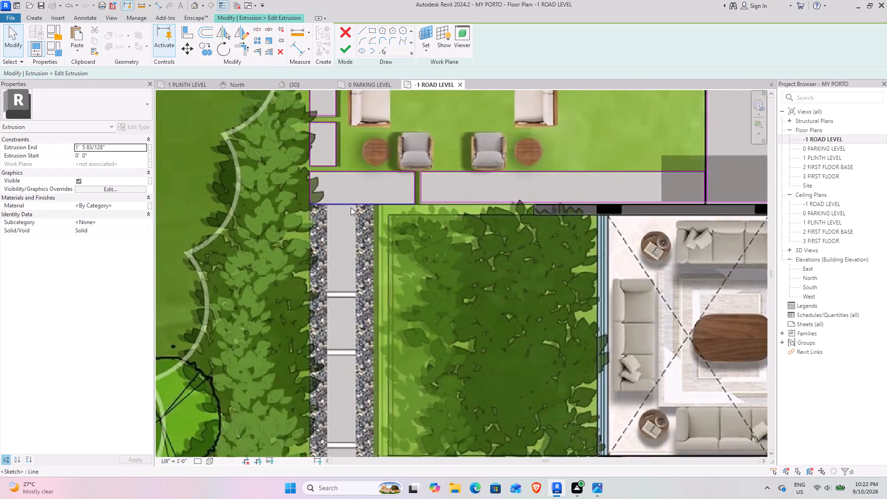
{"action": "middle_click_drag", "start_coordinate": [487, 259], "coordinate": [413, 271]}
{"action": "scroll", "coordinate": [417, 263], "scroll_direction": "down", "scroll_amount": 6}
{"action": "middle_click_drag", "start_coordinate": [378, 294], "coordinate": [410, 236]}
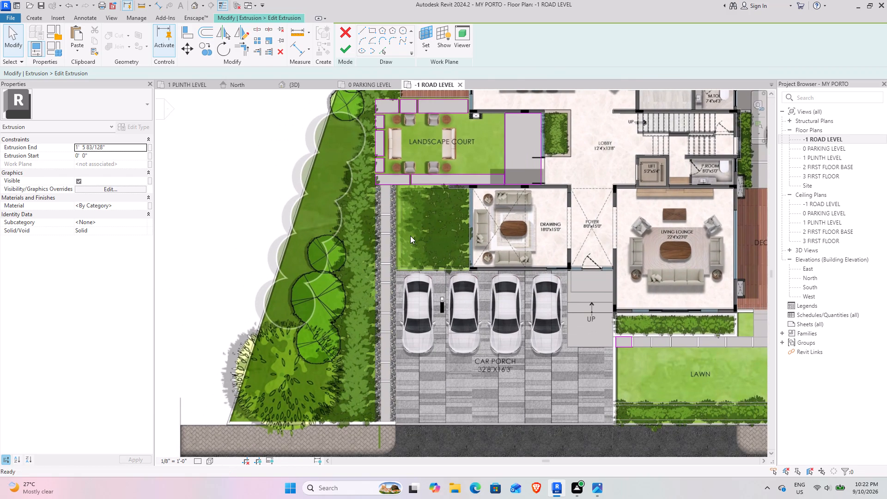
{"action": "middle_click_drag", "start_coordinate": [523, 316], "coordinate": [462, 308]}
{"action": "scroll", "coordinate": [370, 238], "scroll_direction": "down", "scroll_amount": 4}
{"action": "middle_click_drag", "start_coordinate": [357, 228], "coordinate": [363, 251]}
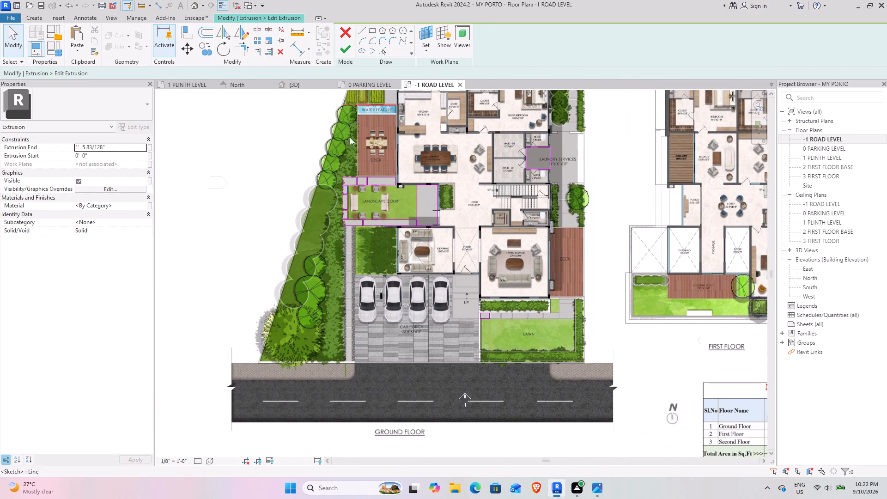
{"action": "left_click", "coordinate": [298, 84]}
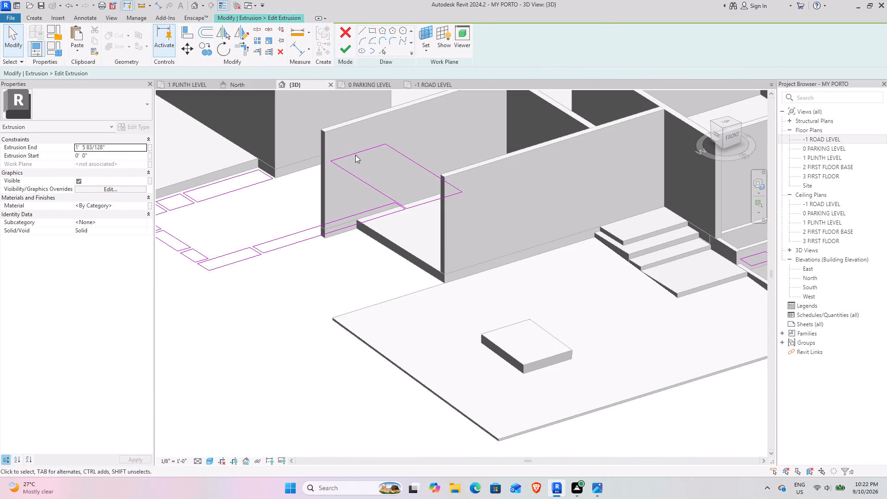
{"action": "left_click", "coordinate": [340, 47]}
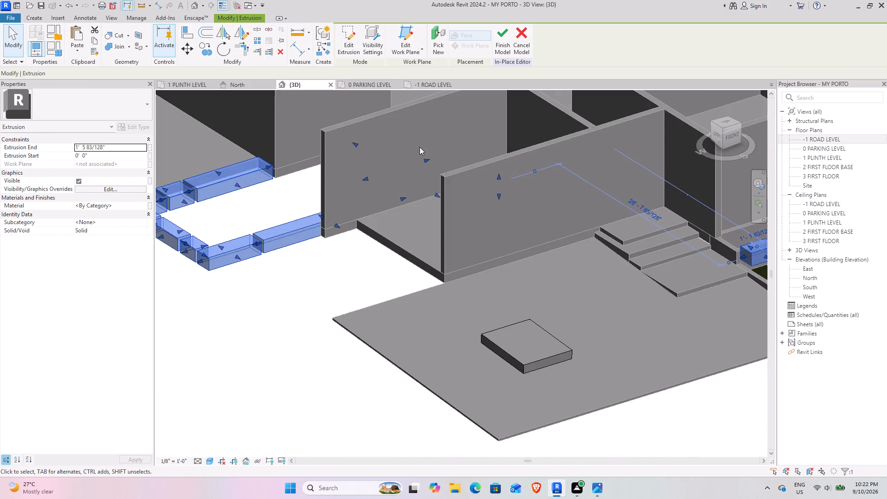
Examine in 3D how the landscape court blocks sit against the adjoining walls, floor slabs and car porch ramp.
{"action": "scroll", "coordinate": [419, 148], "scroll_direction": "down", "scroll_amount": 4}
{"action": "middle_click_drag", "start_coordinate": [361, 255], "coordinate": [472, 188], "text": "shift"}
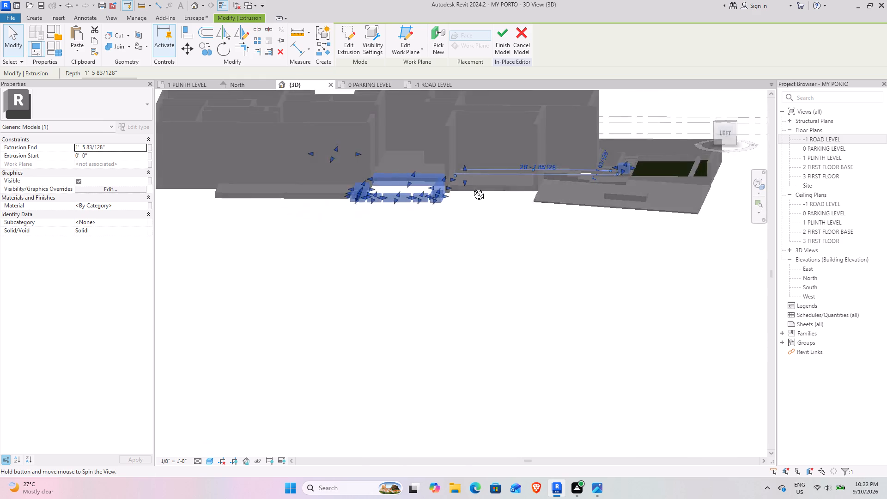
{"action": "middle_click_drag", "start_coordinate": [472, 188], "coordinate": [478, 231], "text": "shift"}
{"action": "scroll", "coordinate": [420, 221], "scroll_direction": "up", "scroll_amount": 4}
{"action": "middle_click_drag", "start_coordinate": [411, 225], "coordinate": [421, 170], "text": "shift"}
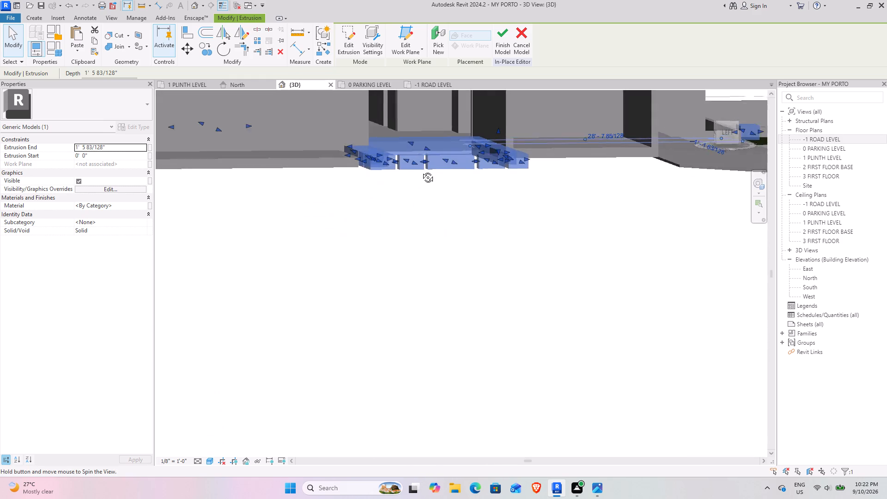
{"action": "middle_click_drag", "start_coordinate": [421, 170], "coordinate": [387, 192], "text": "shift"}
{"action": "scroll", "coordinate": [392, 192], "scroll_direction": "down", "scroll_amount": 3}
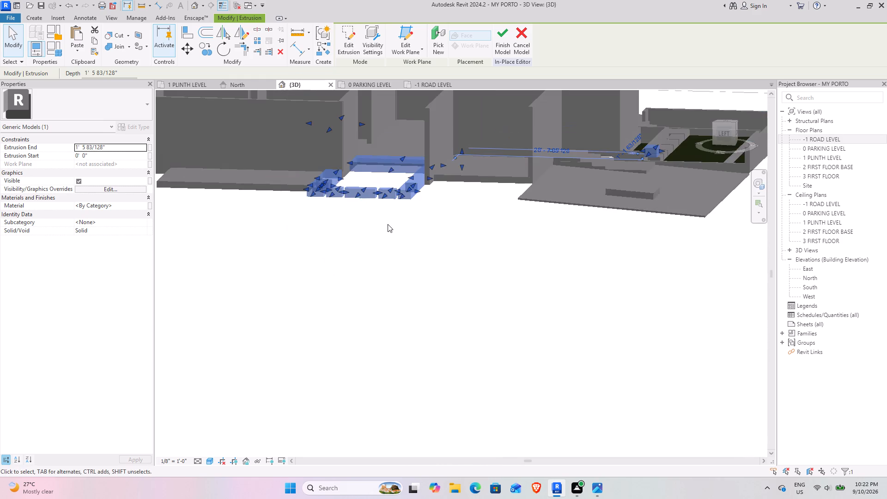
{"action": "middle_click_drag", "start_coordinate": [395, 225], "coordinate": [412, 234], "text": "shift"}
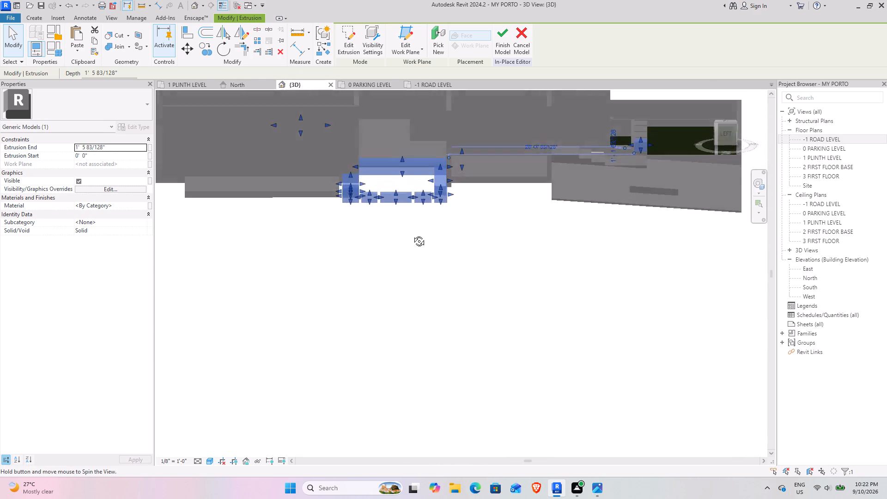
{"action": "middle_click_drag", "start_coordinate": [412, 234], "coordinate": [328, 255], "text": "shift"}
{"action": "middle_click_drag", "start_coordinate": [445, 177], "coordinate": [360, 149]}
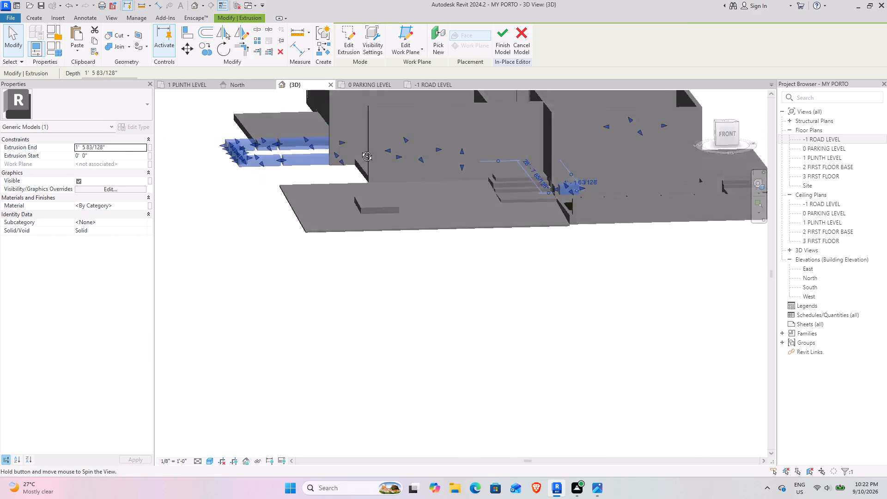
{"action": "middle_click_drag", "start_coordinate": [360, 149], "coordinate": [484, 207]}
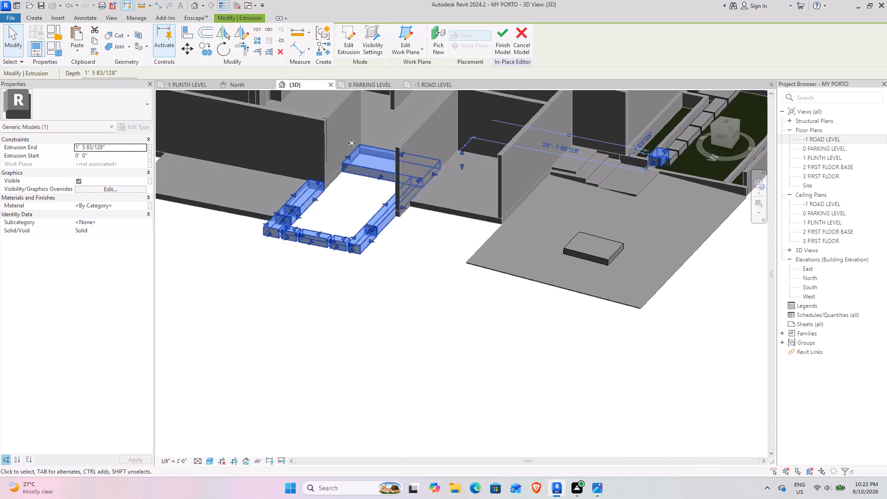
{"action": "scroll", "coordinate": [348, 134], "scroll_direction": "up", "scroll_amount": 9}
{"action": "left_click", "coordinate": [370, 310]}
{"action": "middle_click_drag", "start_coordinate": [373, 291], "coordinate": [412, 269], "text": "shift"}
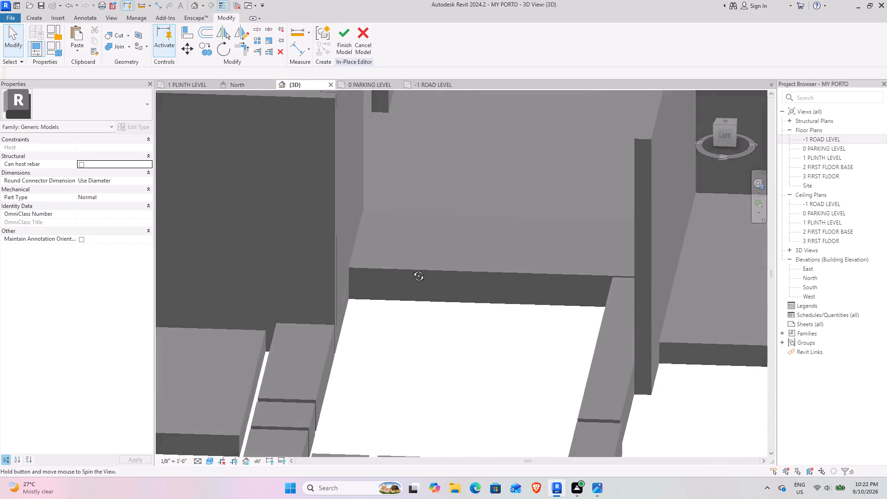
{"action": "middle_click_drag", "start_coordinate": [412, 269], "coordinate": [177, 293], "text": "shift"}
{"action": "scroll", "coordinate": [402, 219], "scroll_direction": "down", "scroll_amount": 11}
{"action": "middle_click_drag", "start_coordinate": [448, 207], "coordinate": [377, 219], "text": "shift"}
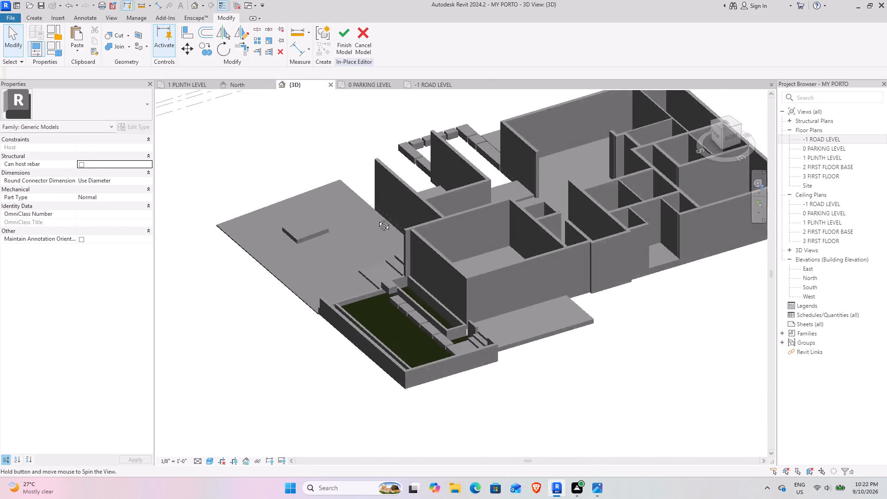
{"action": "middle_click_drag", "start_coordinate": [377, 219], "coordinate": [692, 208], "text": "shift"}
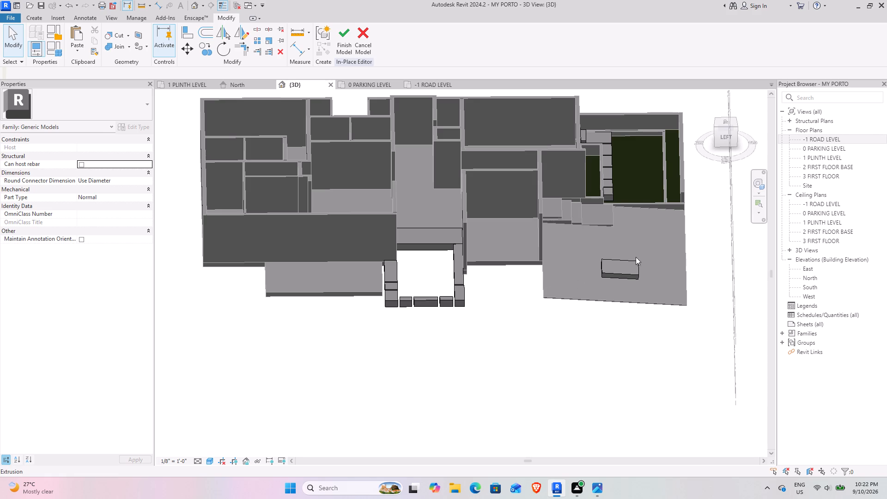
Move the landscape court block extrusion straight down a short distance in the left side view.
{"action": "left_click", "coordinate": [433, 303]}
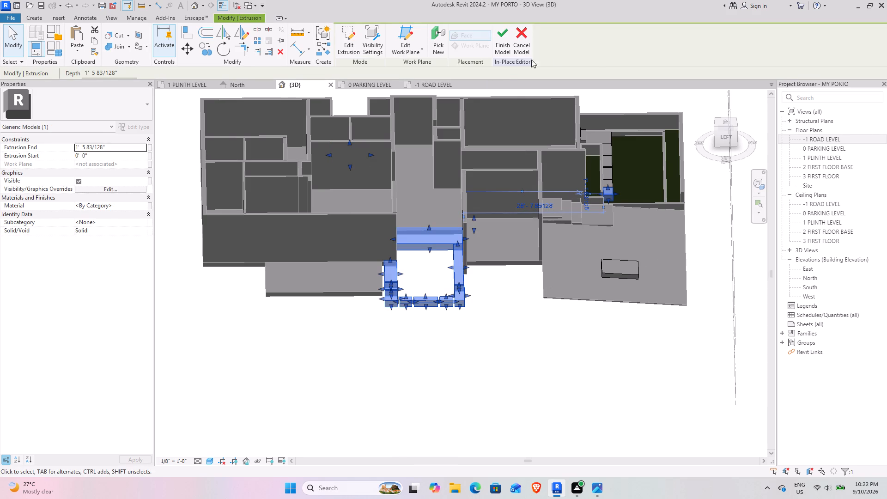
{"action": "left_click", "coordinate": [730, 133]}
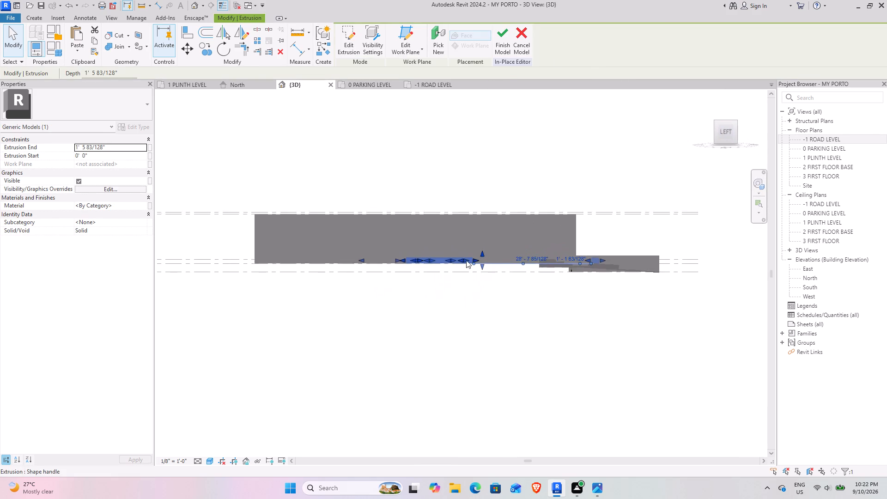
{"action": "scroll", "coordinate": [451, 264], "scroll_direction": "up", "scroll_amount": 8}
{"action": "middle_click_drag", "start_coordinate": [380, 236], "coordinate": [433, 192]}
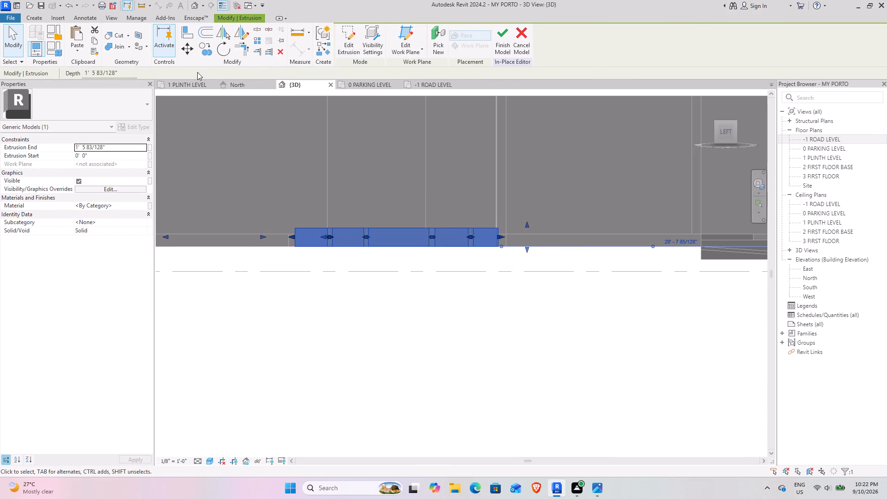
{"action": "left_click", "coordinate": [191, 52]}
{"action": "scroll", "coordinate": [499, 233], "scroll_direction": "up", "scroll_amount": 3}
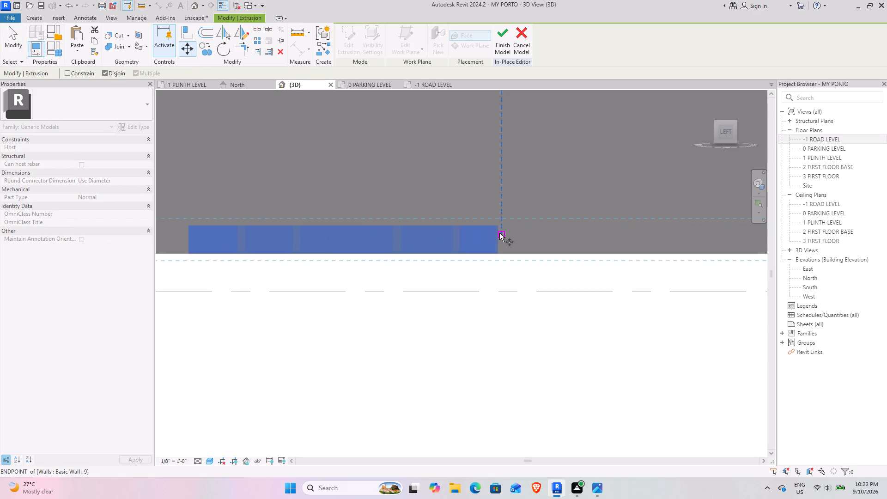
{"action": "scroll", "coordinate": [499, 233], "scroll_direction": "up", "scroll_amount": 4}
{"action": "left_click", "coordinate": [498, 219]}
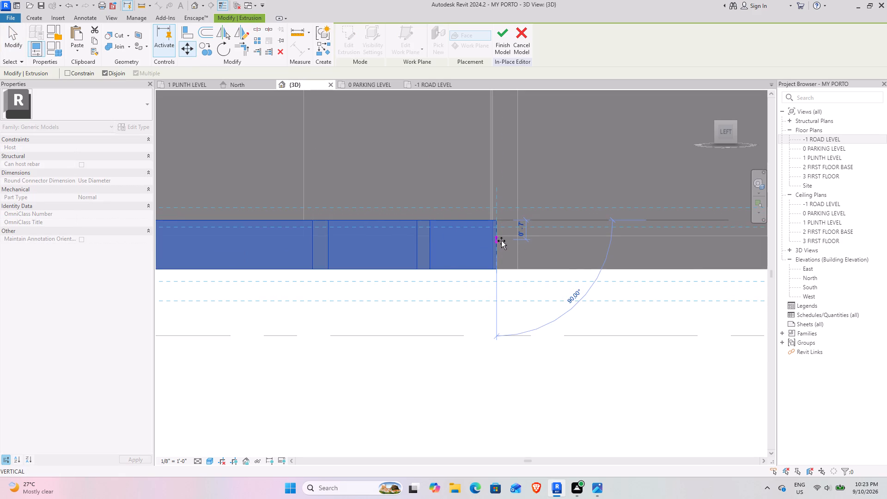
{"action": "left_click", "coordinate": [501, 241]}
Edit the landscape court extrusion's sketch and delete the small block outline between the entrance steps and the lawn pathway.
{"action": "scroll", "coordinate": [377, 242], "scroll_direction": "down", "scroll_amount": 5}
{"action": "middle_click_drag", "start_coordinate": [377, 206], "coordinate": [376, 249], "text": "shift"}
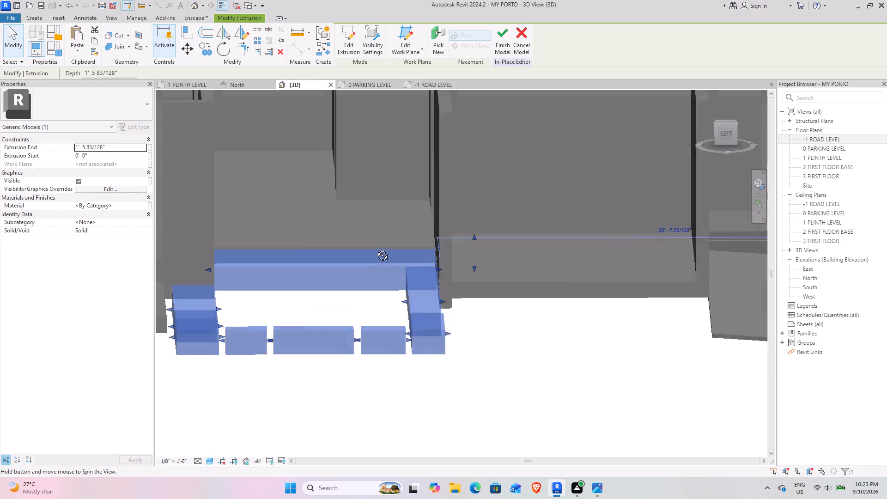
{"action": "middle_click_drag", "start_coordinate": [376, 249], "coordinate": [368, 266], "text": "shift"}
{"action": "middle_click_drag", "start_coordinate": [336, 264], "coordinate": [311, 239], "text": "shift"}
{"action": "scroll", "coordinate": [333, 283], "scroll_direction": "down", "scroll_amount": 5}
{"action": "middle_click_drag", "start_coordinate": [467, 313], "coordinate": [312, 316], "text": "shift"}
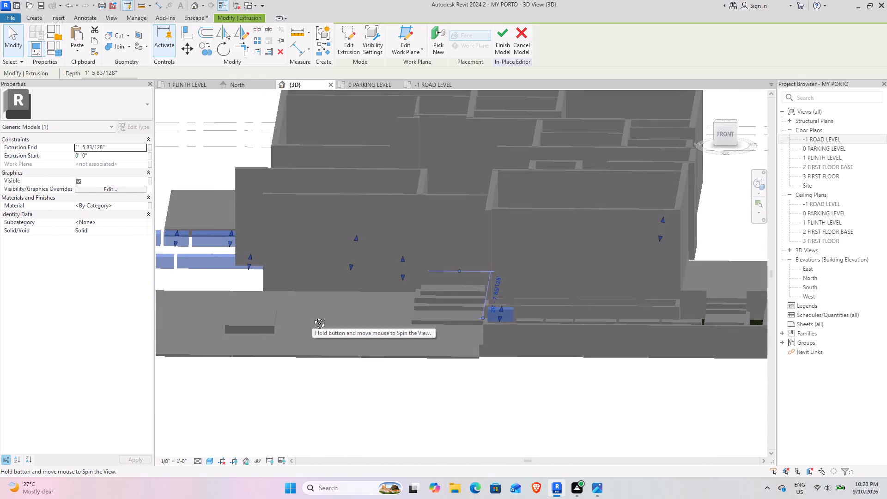
{"action": "middle_click_drag", "start_coordinate": [312, 316], "coordinate": [341, 376], "text": "shift"}
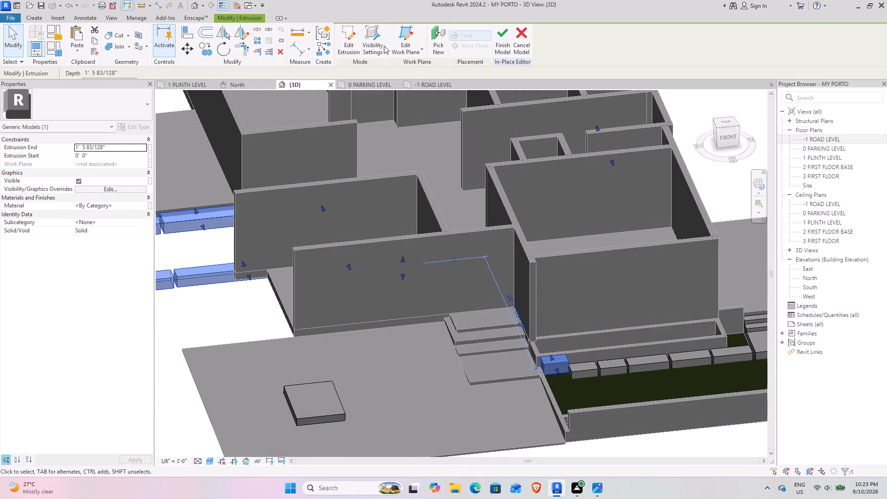
{"action": "left_click", "coordinate": [352, 40]}
{"action": "left_click_drag", "start_coordinate": [529, 353], "coordinate": [581, 382]}
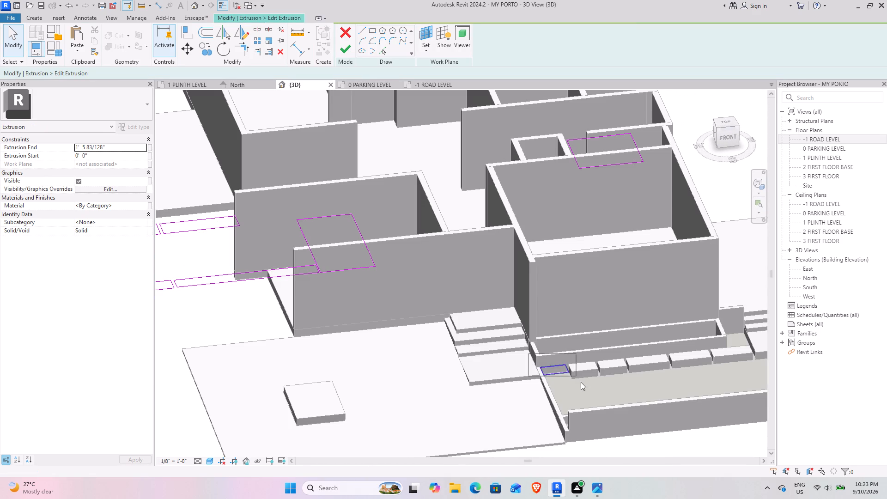
{"action": "left_click_drag", "start_coordinate": [581, 382], "coordinate": [583, 385]}
{"action": "left_click", "coordinate": [280, 48]}
{"action": "scroll", "coordinate": [510, 219], "scroll_direction": "down", "scroll_amount": 2}
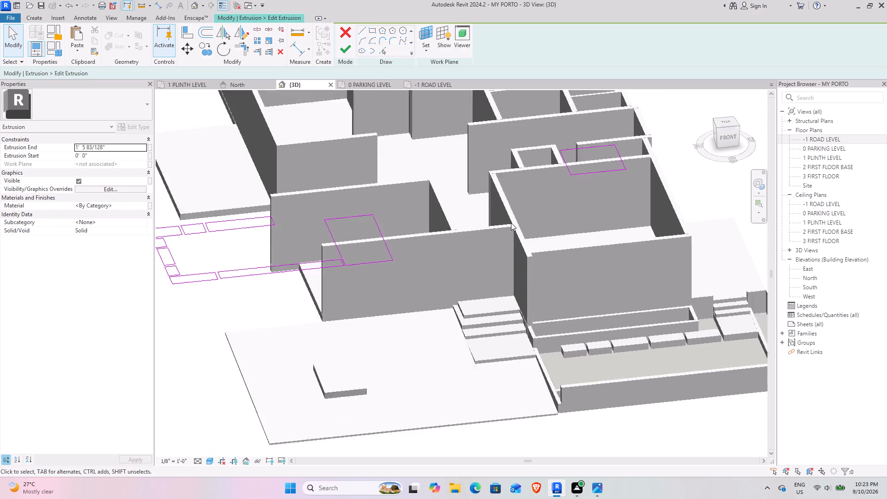
Finish the landscape court extrusion's sketch edit.
{"action": "scroll", "coordinate": [511, 223], "scroll_direction": "down", "scroll_amount": 3}
{"action": "middle_click_drag", "start_coordinate": [665, 266], "coordinate": [456, 243], "text": "shift"}
{"action": "left_click", "coordinate": [345, 45]}
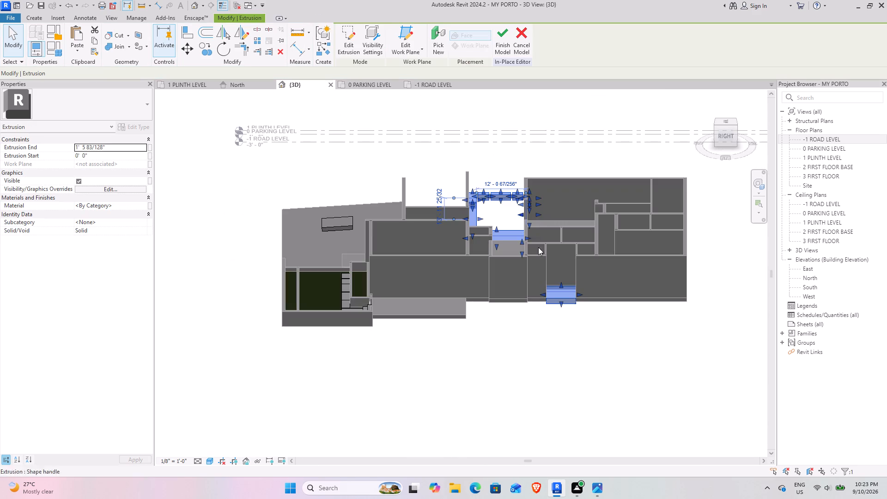
Examine in 3D how the extruded blocks sit along the house's side walls and base, and around the landscape court.
{"action": "scroll", "coordinate": [574, 336], "scroll_direction": "up", "scroll_amount": 4}
{"action": "middle_click_drag", "start_coordinate": [512, 303], "coordinate": [528, 261], "text": "shift"}
{"action": "left_click", "coordinate": [582, 268]}
{"action": "middle_click_drag", "start_coordinate": [585, 261], "coordinate": [560, 237]}
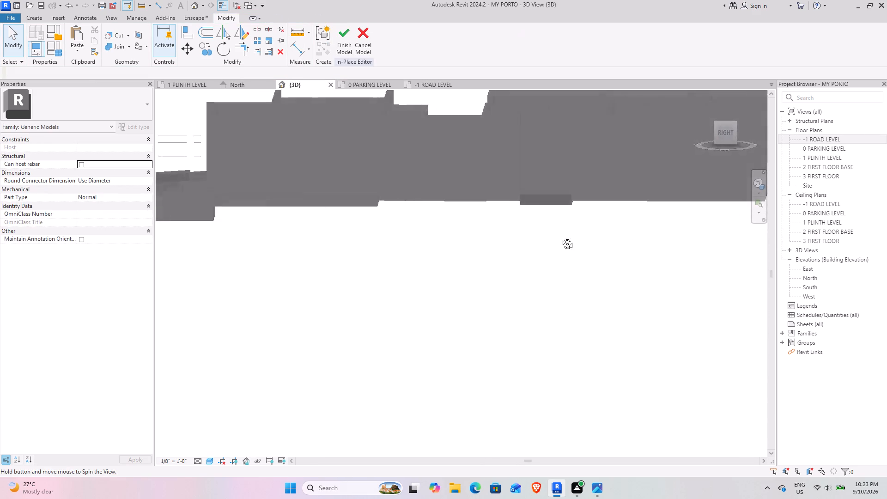
{"action": "middle_click_drag", "start_coordinate": [560, 237], "coordinate": [518, 283]}
{"action": "scroll", "coordinate": [453, 237], "scroll_direction": "up", "scroll_amount": 4}
{"action": "middle_click_drag", "start_coordinate": [400, 289], "coordinate": [445, 271], "text": "shift"}
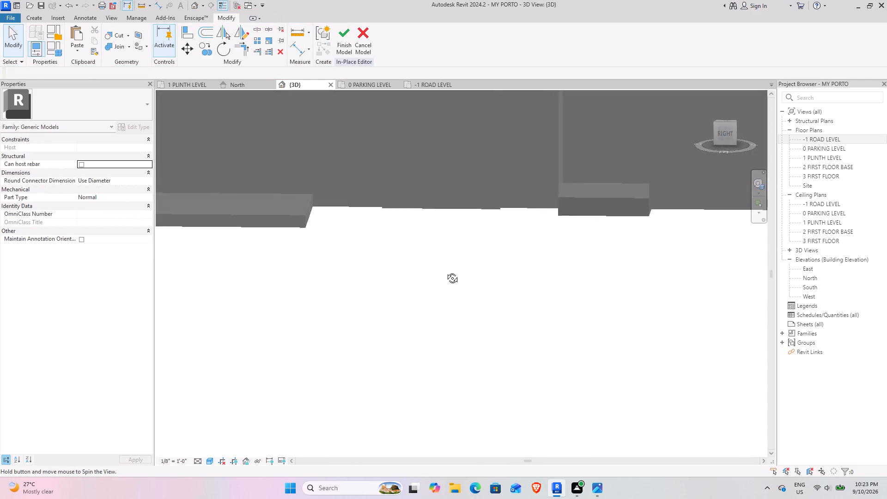
{"action": "middle_click_drag", "start_coordinate": [445, 271], "coordinate": [458, 391], "text": "shift"}
{"action": "scroll", "coordinate": [430, 334], "scroll_direction": "down", "scroll_amount": 5}
{"action": "middle_click_drag", "start_coordinate": [377, 327], "coordinate": [535, 335], "text": "shift"}
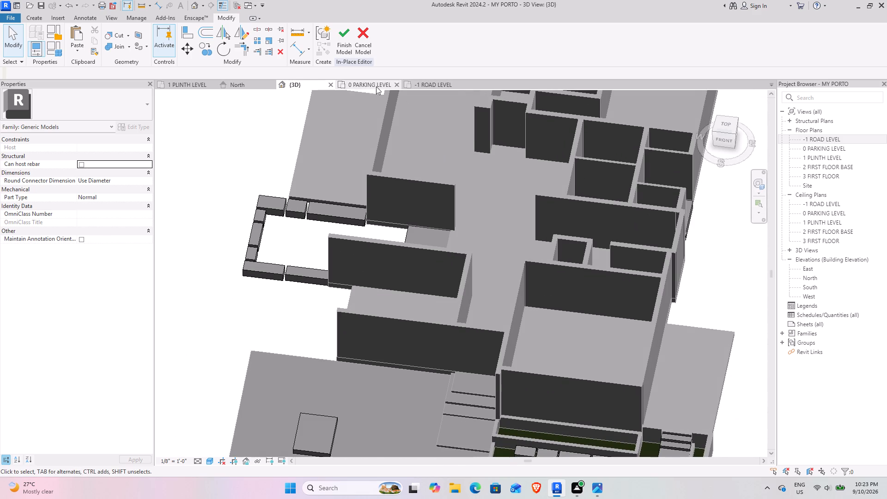
Edit the block extrusion's sketch in the -1 ROAD LEVEL plan, adding a rectangle about 7' 3" wide over the paving beyond the deck, and finish.
{"action": "left_click", "coordinate": [310, 276]}
{"action": "left_click", "coordinate": [346, 40]}
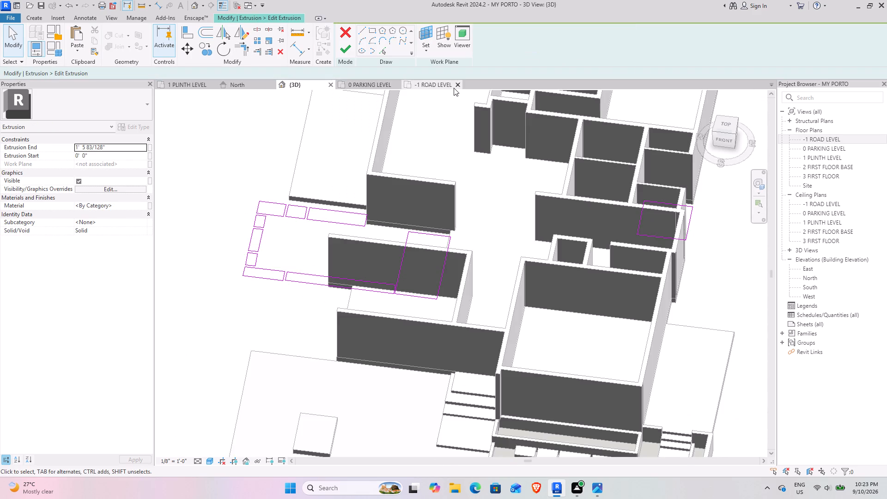
{"action": "left_click", "coordinate": [452, 88]}
{"action": "scroll", "coordinate": [541, 298], "scroll_direction": "up", "scroll_amount": 7}
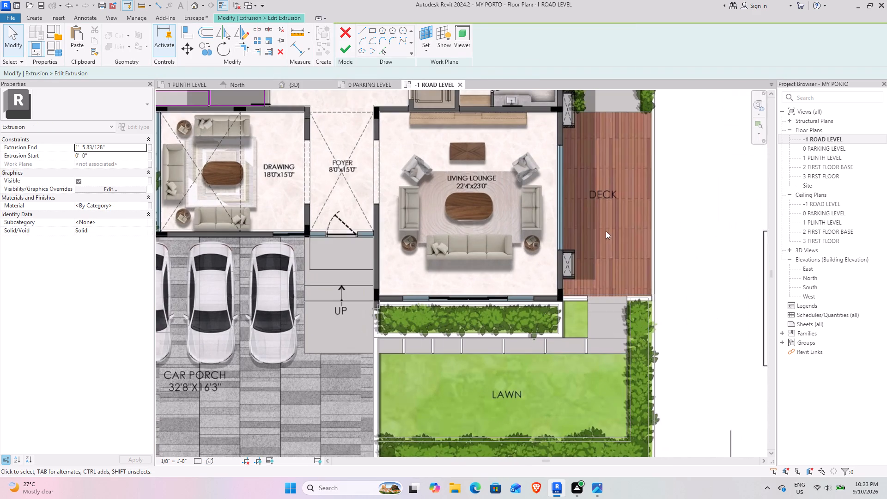
{"action": "middle_click_drag", "start_coordinate": [582, 242], "coordinate": [459, 302]}
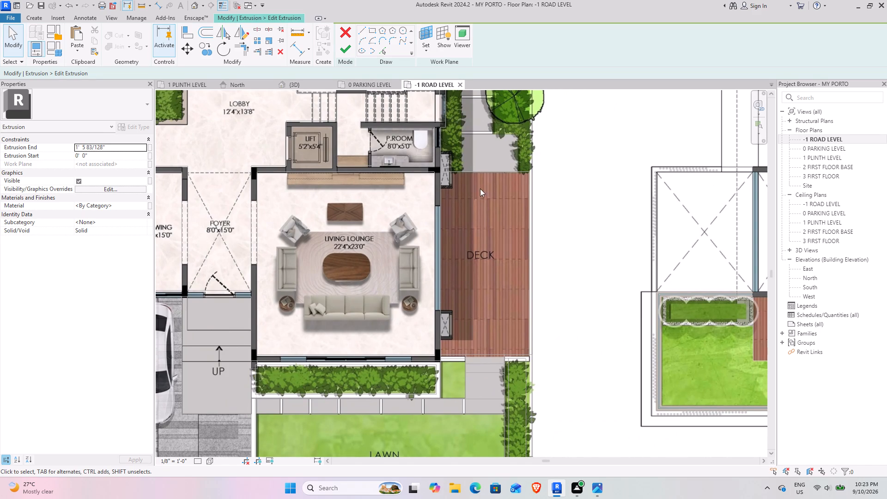
{"action": "scroll", "coordinate": [464, 185], "scroll_direction": "up", "scroll_amount": 4}
{"action": "middle_click_drag", "start_coordinate": [484, 173], "coordinate": [451, 190]}
{"action": "scroll", "coordinate": [387, 184], "scroll_direction": "up", "scroll_amount": 4}
{"action": "middle_click_drag", "start_coordinate": [510, 239], "coordinate": [445, 206]}
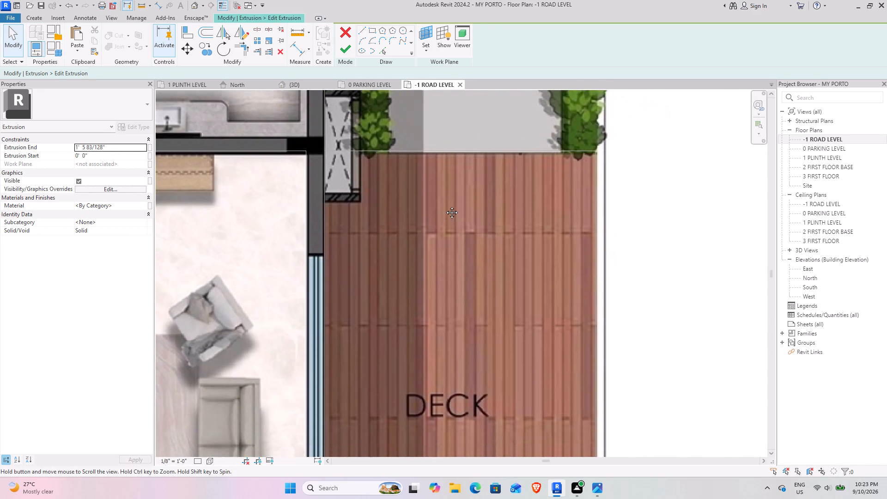
{"action": "middle_click_drag", "start_coordinate": [445, 206], "coordinate": [442, 202]}
{"action": "left_click", "coordinate": [373, 33]}
{"action": "scroll", "coordinate": [331, 148], "scroll_direction": "up", "scroll_amount": 4}
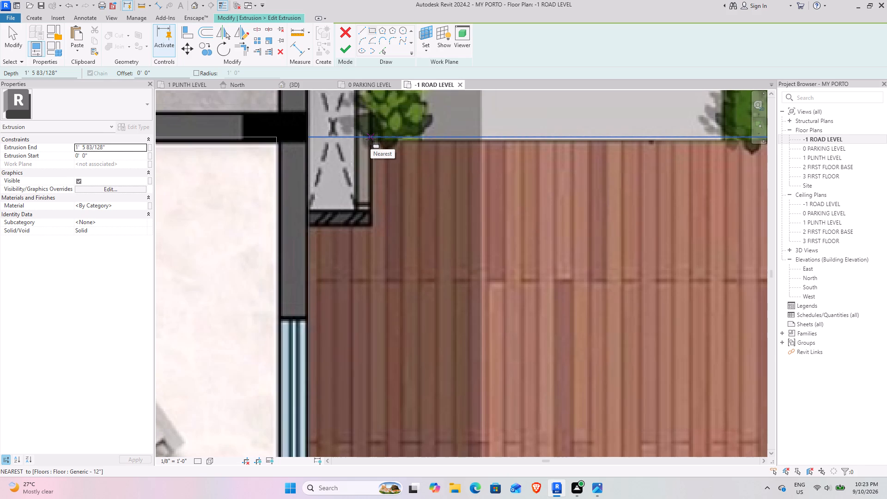
{"action": "scroll", "coordinate": [407, 206], "scroll_direction": "down", "scroll_amount": 9}
{"action": "middle_click_drag", "start_coordinate": [511, 186], "coordinate": [496, 264]}
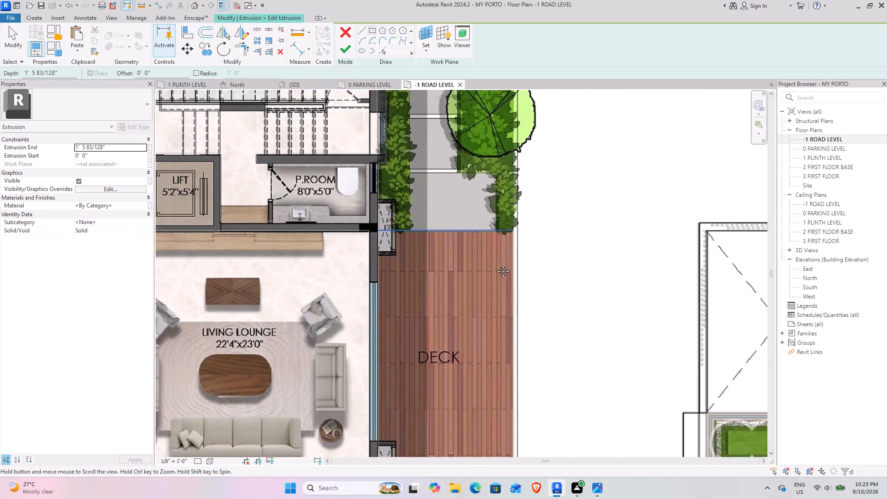
{"action": "middle_click_drag", "start_coordinate": [496, 264], "coordinate": [478, 353]}
{"action": "scroll", "coordinate": [388, 332], "scroll_direction": "up", "scroll_amount": 10}
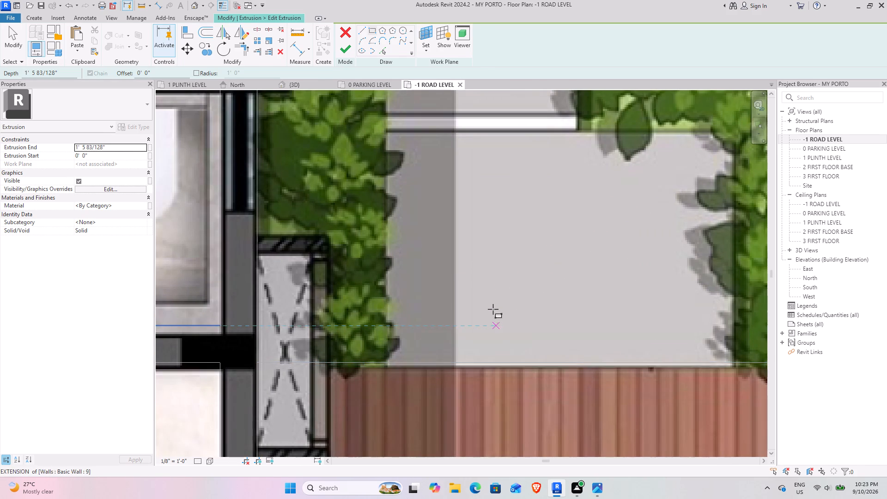
{"action": "scroll", "coordinate": [492, 308], "scroll_direction": "down", "scroll_amount": 4}
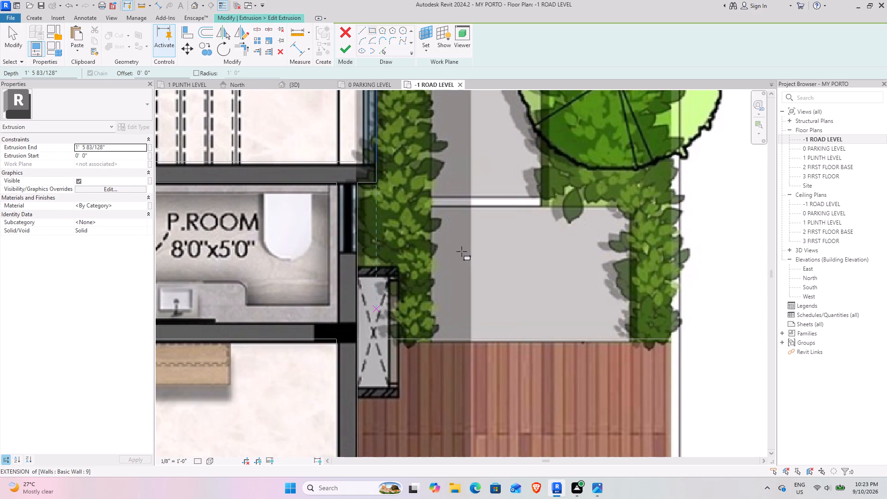
{"action": "middle_click_drag", "start_coordinate": [460, 255], "coordinate": [427, 295]}
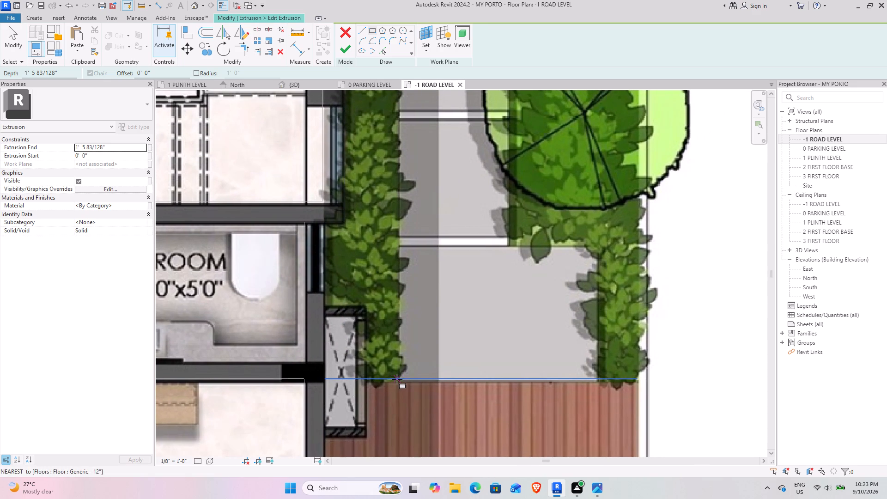
{"action": "left_click", "coordinate": [398, 378]}
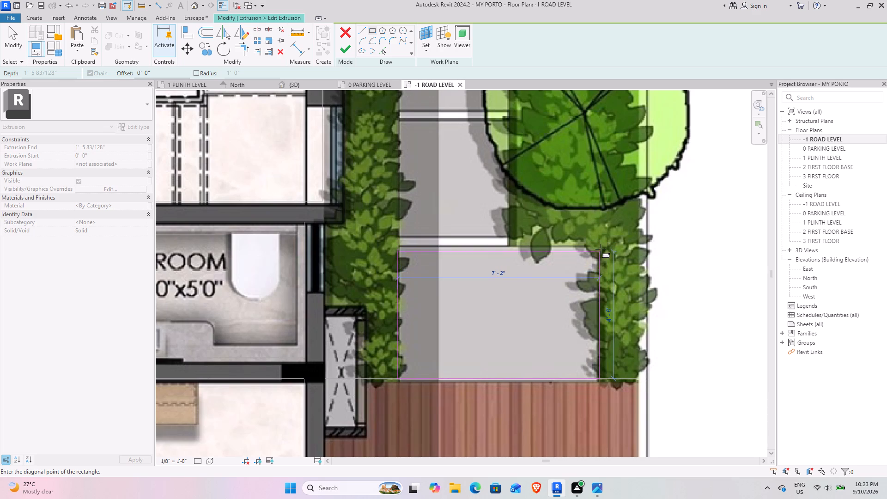
{"action": "left_click", "coordinate": [601, 248]}
{"action": "scroll", "coordinate": [511, 270], "scroll_direction": "down", "scroll_amount": 4}
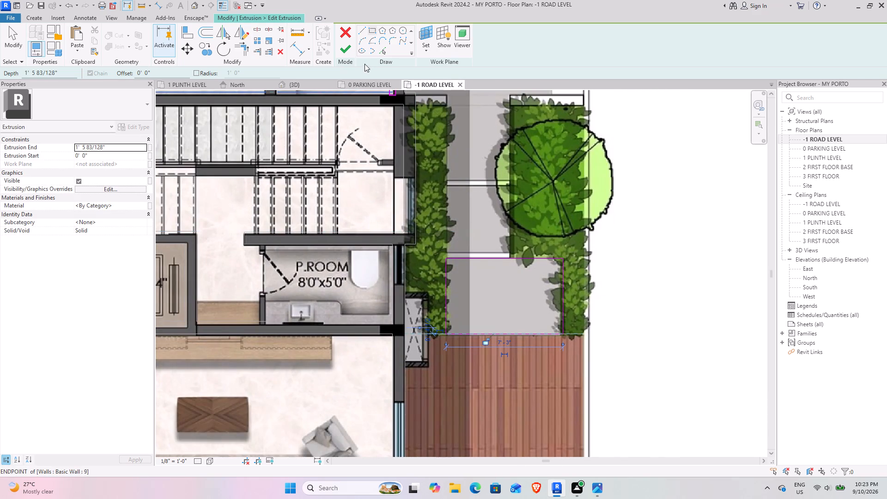
{"action": "left_click", "coordinate": [347, 50]}
Examine in 3D how the new block beyond the deck meets the deck slab and the house wall.
{"action": "left_click", "coordinate": [295, 87]}
{"action": "scroll", "coordinate": [501, 314], "scroll_direction": "down", "scroll_amount": 2}
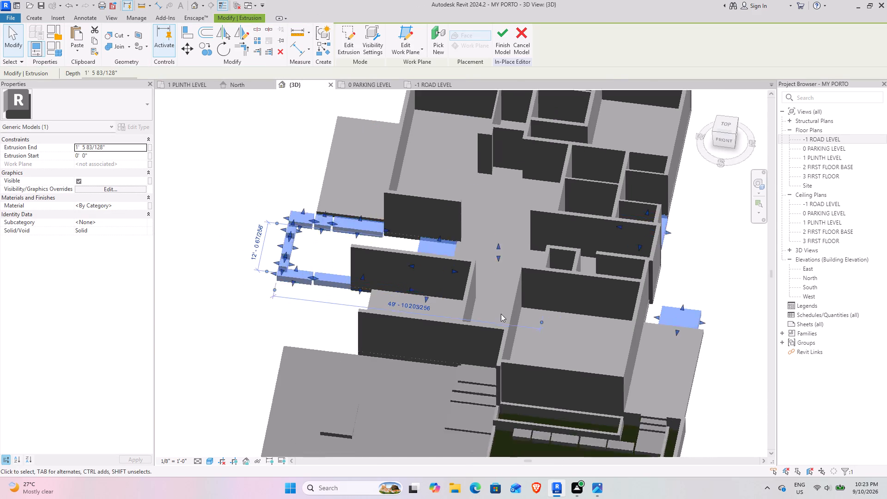
{"action": "scroll", "coordinate": [501, 314], "scroll_direction": "down", "scroll_amount": 2}
{"action": "middle_click_drag", "start_coordinate": [614, 313], "coordinate": [331, 238], "text": "shift"}
{"action": "scroll", "coordinate": [388, 283], "scroll_direction": "up", "scroll_amount": 9}
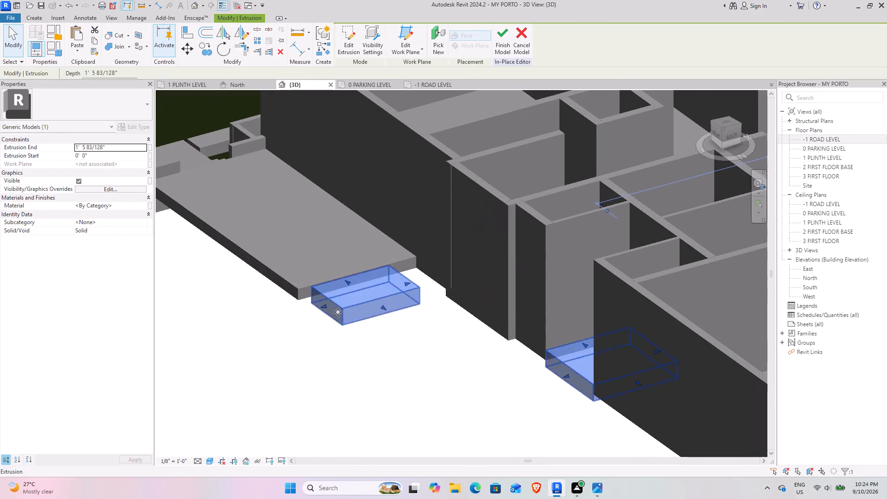
{"action": "left_click", "coordinate": [344, 359]}
{"action": "middle_click_drag", "start_coordinate": [335, 338], "coordinate": [396, 356], "text": "shift"}
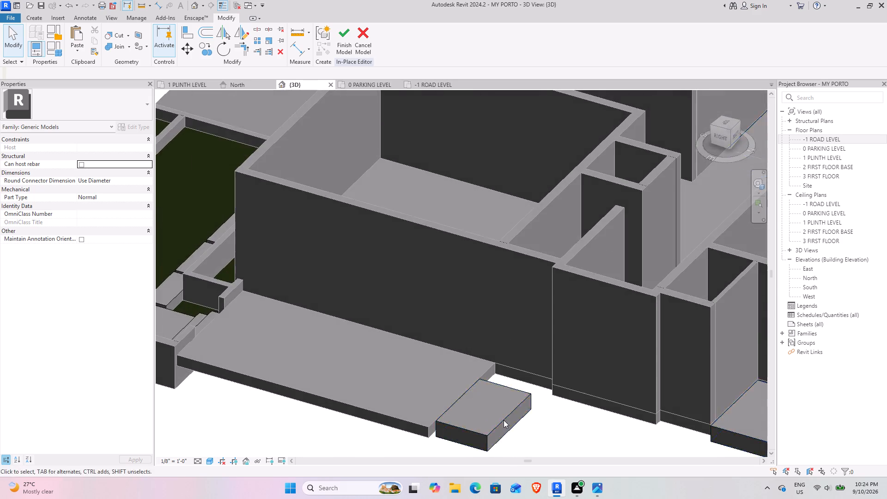
{"action": "scroll", "coordinate": [503, 417], "scroll_direction": "up", "scroll_amount": 4}
{"action": "middle_click_drag", "start_coordinate": [432, 401], "coordinate": [492, 420], "text": "shift"}
{"action": "middle_click_drag", "start_coordinate": [481, 415], "coordinate": [251, 123]}
{"action": "scroll", "coordinate": [551, 269], "scroll_direction": "down", "scroll_amount": 2}
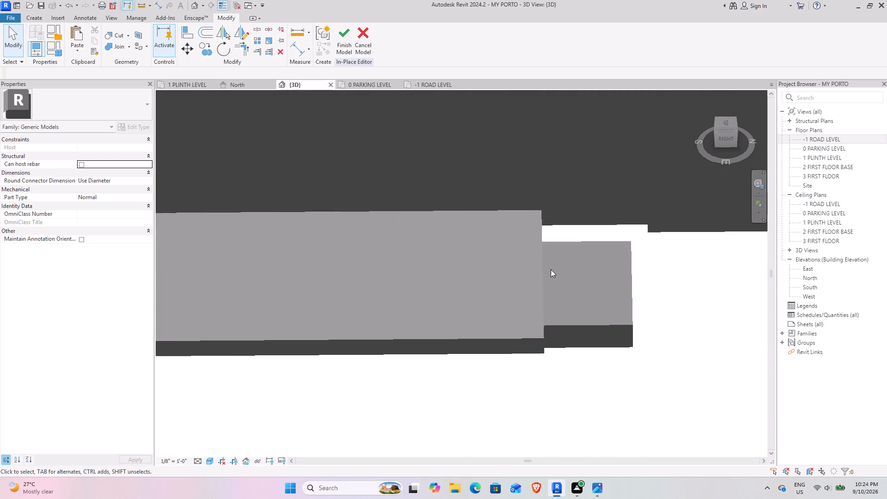
{"action": "scroll", "coordinate": [551, 269], "scroll_direction": "down", "scroll_amount": 1}
{"action": "middle_click_drag", "start_coordinate": [562, 278], "coordinate": [450, 277], "text": "shift"}
{"action": "middle_click_drag", "start_coordinate": [323, 207], "coordinate": [424, 457]}
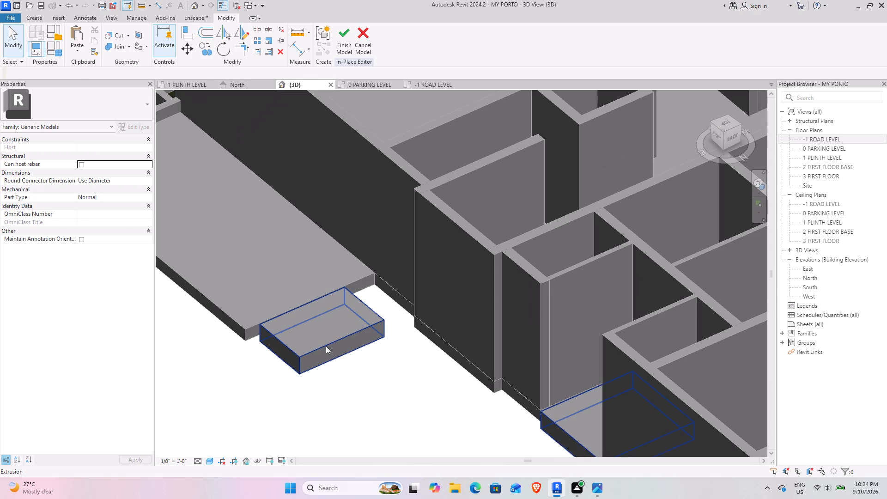
Reopen the extrusion's sketch in the -1 ROAD LEVEL plan and draw a rectangle about 3' 11" wide over the pathway slab adjoining the deck-side block.
{"action": "left_click", "coordinate": [326, 346]}
{"action": "left_click", "coordinate": [342, 45]}
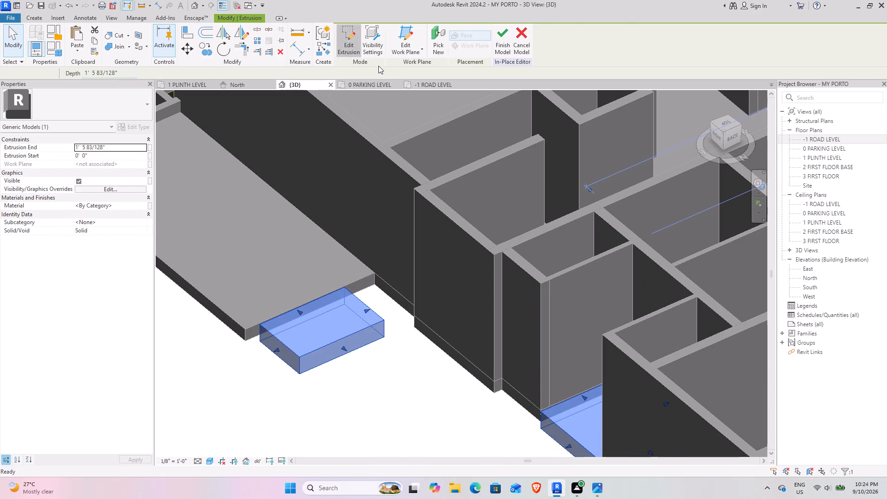
{"action": "left_click", "coordinate": [433, 85]}
{"action": "middle_click_drag", "start_coordinate": [511, 211], "coordinate": [486, 263]}
{"action": "scroll", "coordinate": [442, 276], "scroll_direction": "up", "scroll_amount": 4}
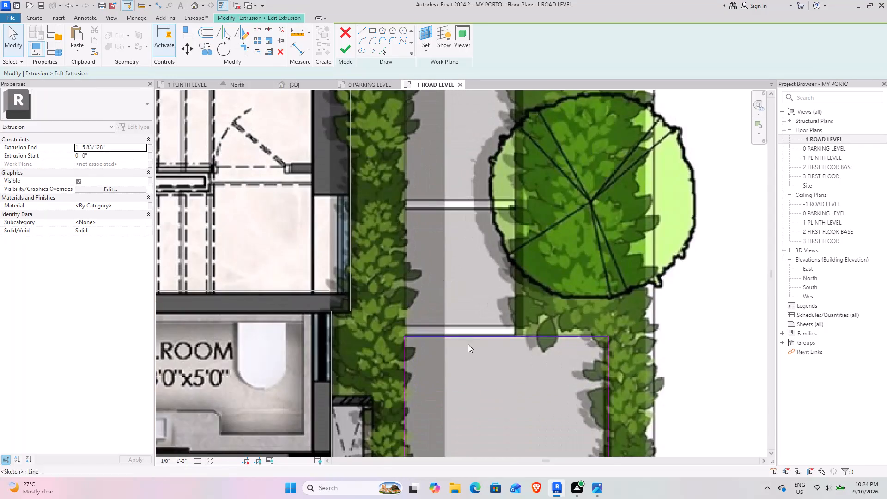
{"action": "middle_click_drag", "start_coordinate": [518, 282], "coordinate": [443, 308]}
{"action": "left_click", "coordinate": [375, 32]}
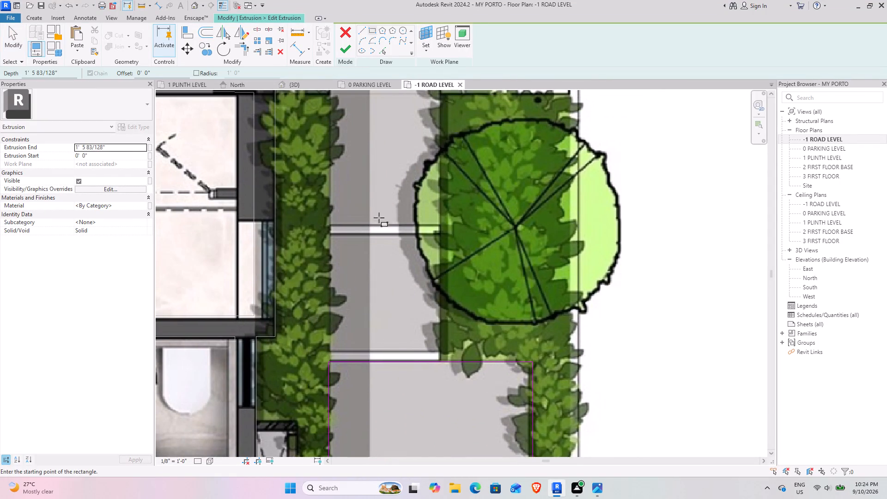
{"action": "left_click", "coordinate": [331, 349]}
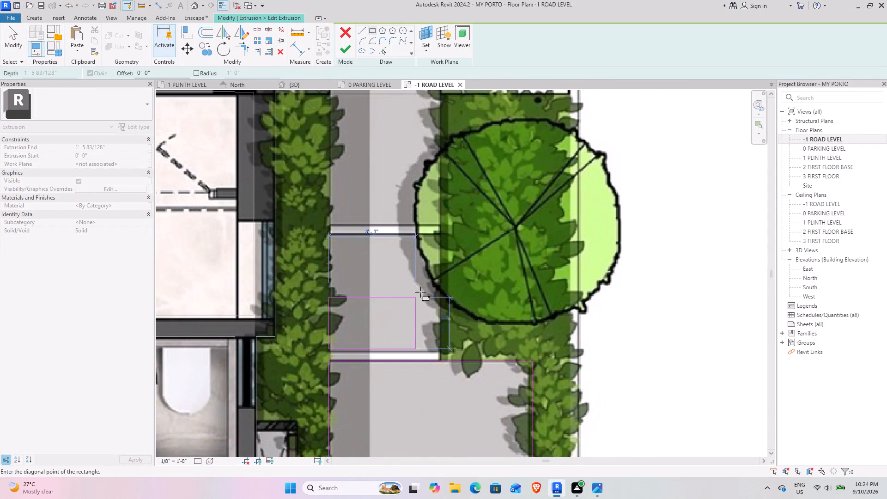
{"action": "left_click", "coordinate": [438, 233]}
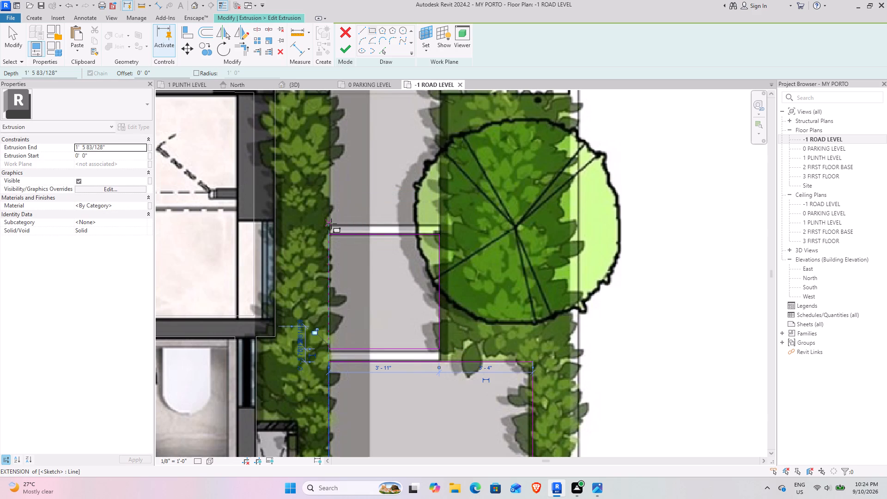
Draw another rectangle about 3' 11" wide over the next pathway slab, reaching the edge of the laundry services area.
{"action": "left_click", "coordinate": [331, 224]}
{"action": "middle_click_drag", "start_coordinate": [358, 180], "coordinate": [364, 304]}
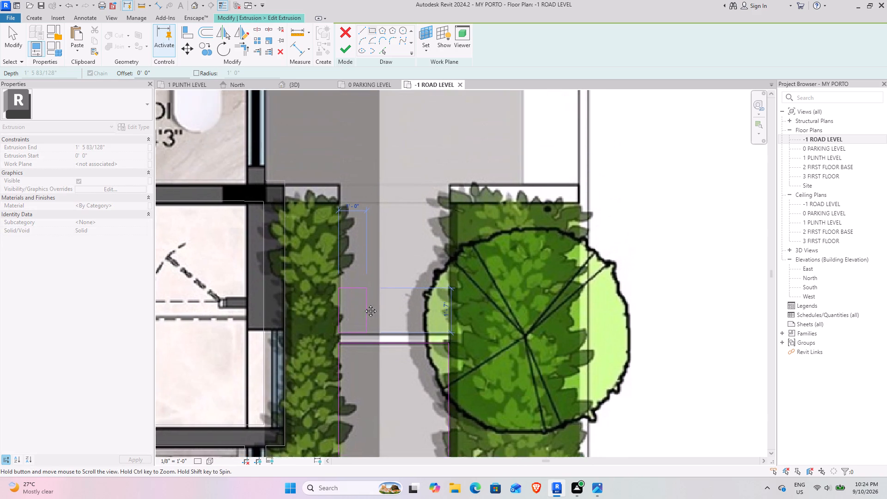
{"action": "middle_click_drag", "start_coordinate": [364, 304], "coordinate": [358, 330]}
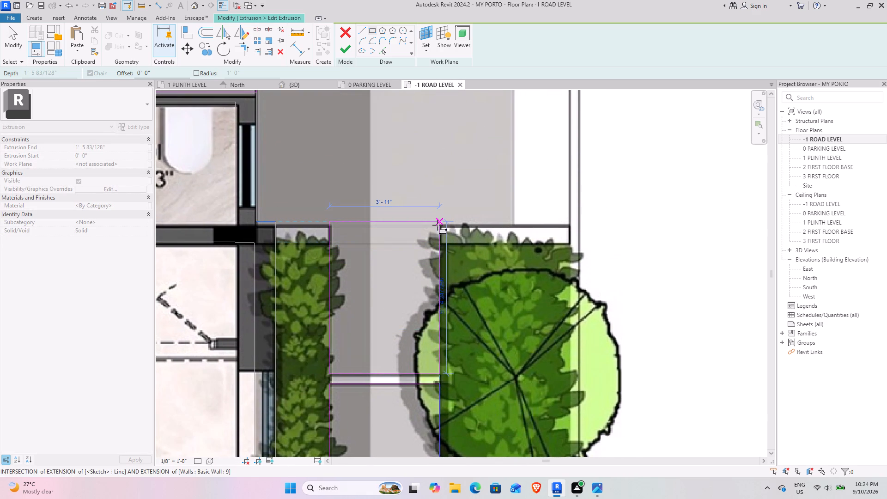
{"action": "left_click", "coordinate": [441, 226]}
{"action": "middle_click_drag", "start_coordinate": [439, 227], "coordinate": [437, 244]}
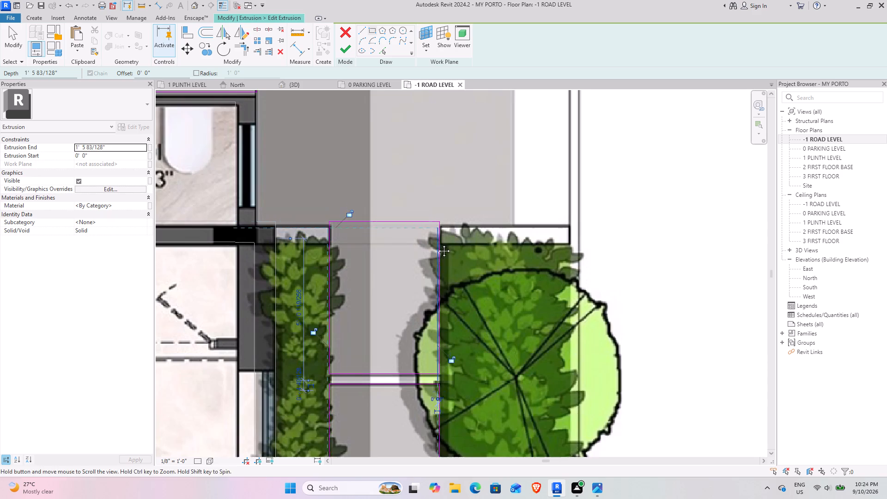
{"action": "middle_click_drag", "start_coordinate": [437, 244], "coordinate": [433, 276]}
{"action": "left_click", "coordinate": [16, 37]}
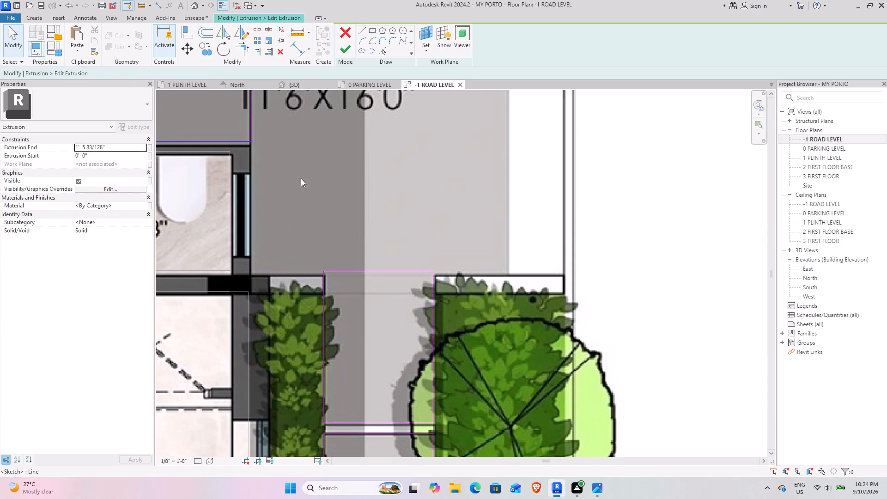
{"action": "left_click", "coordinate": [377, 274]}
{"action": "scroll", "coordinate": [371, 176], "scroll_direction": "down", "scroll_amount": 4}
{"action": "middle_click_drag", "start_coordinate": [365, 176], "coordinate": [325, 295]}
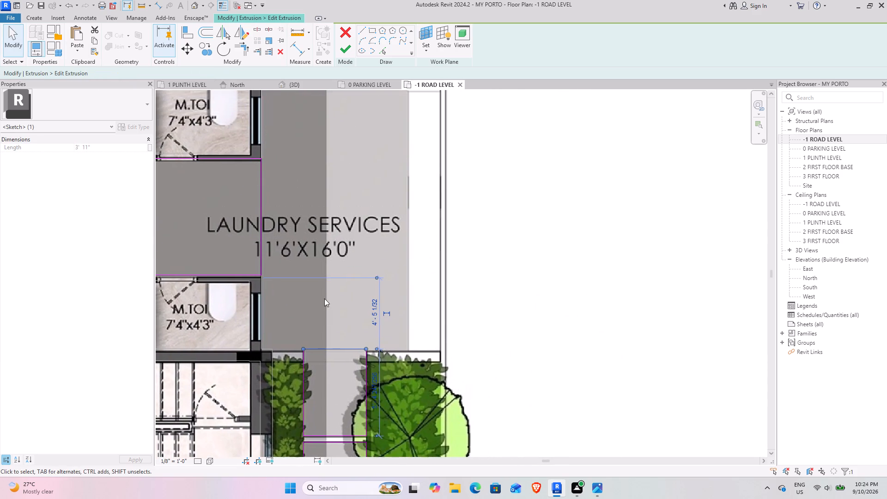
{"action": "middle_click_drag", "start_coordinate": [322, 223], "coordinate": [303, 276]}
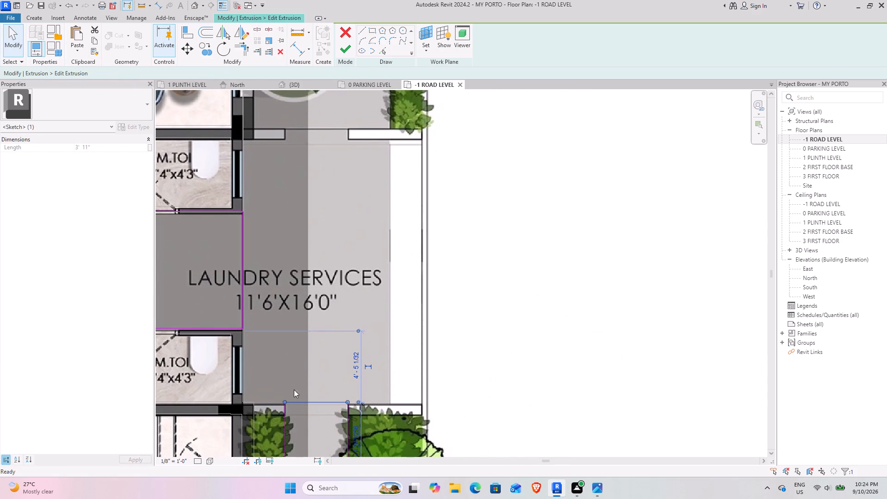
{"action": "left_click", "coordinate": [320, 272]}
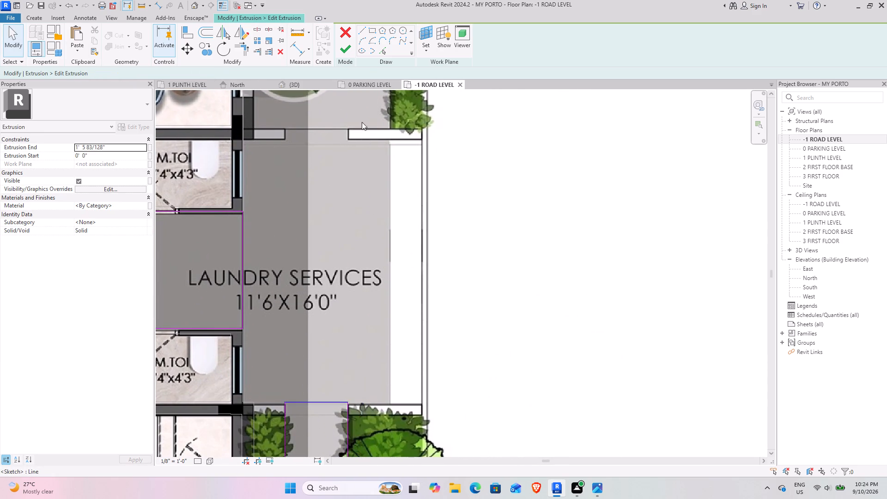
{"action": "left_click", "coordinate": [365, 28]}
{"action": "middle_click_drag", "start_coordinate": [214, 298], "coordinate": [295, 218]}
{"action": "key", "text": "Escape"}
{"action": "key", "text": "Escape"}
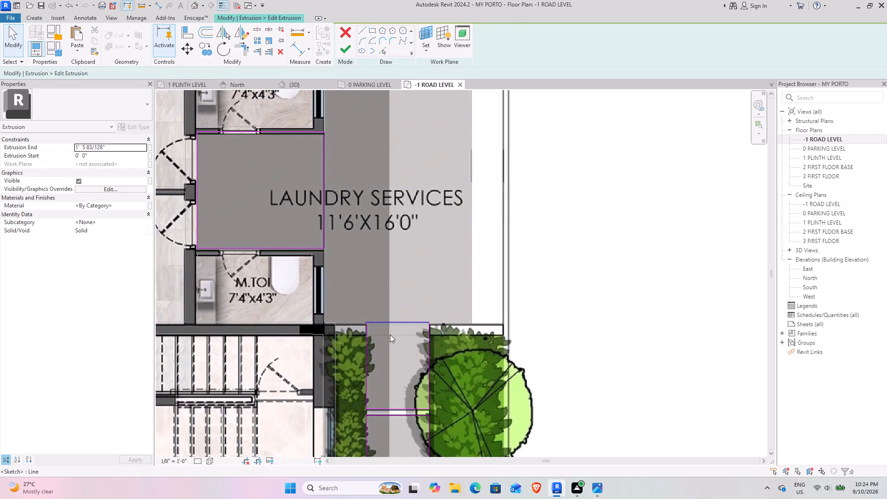
Delete the pathway rectangle's end line facing the laundry area and the laundry rectangle's long edge line beside the open paving.
{"action": "left_click", "coordinate": [393, 323]}
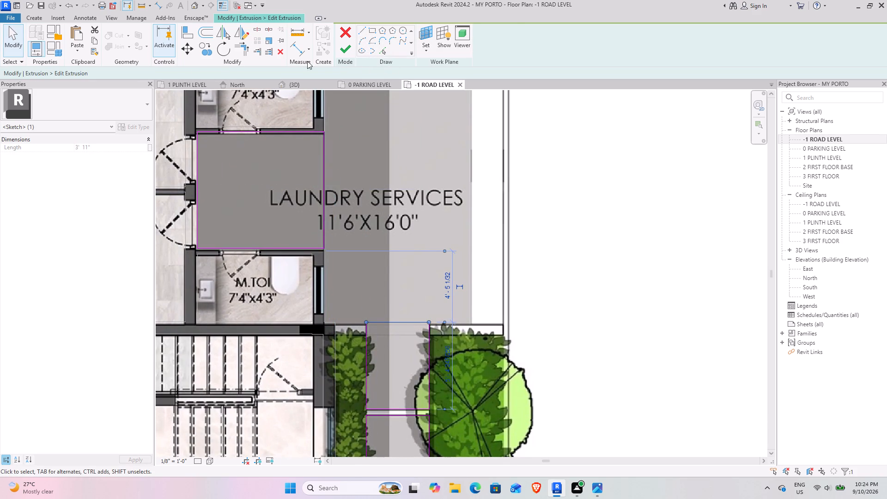
{"action": "left_click", "coordinate": [276, 53]}
{"action": "left_click", "coordinate": [323, 183]}
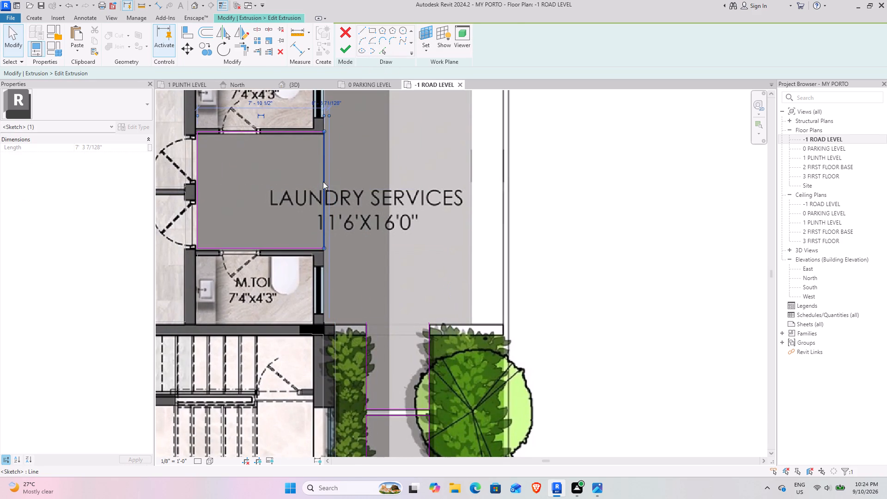
{"action": "left_click", "coordinate": [284, 55]}
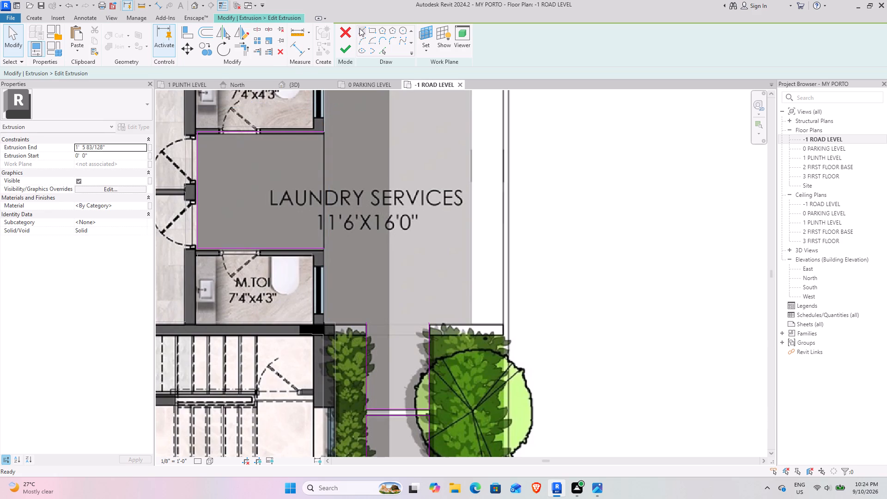
Draw boundary lines from the laundry rectangle's open corner along the M.TOI outer wall and about 8" across to the planter corner.
{"action": "left_click", "coordinate": [362, 28]}
{"action": "scroll", "coordinate": [296, 256], "scroll_direction": "up", "scroll_amount": 4}
{"action": "left_click", "coordinate": [346, 246]}
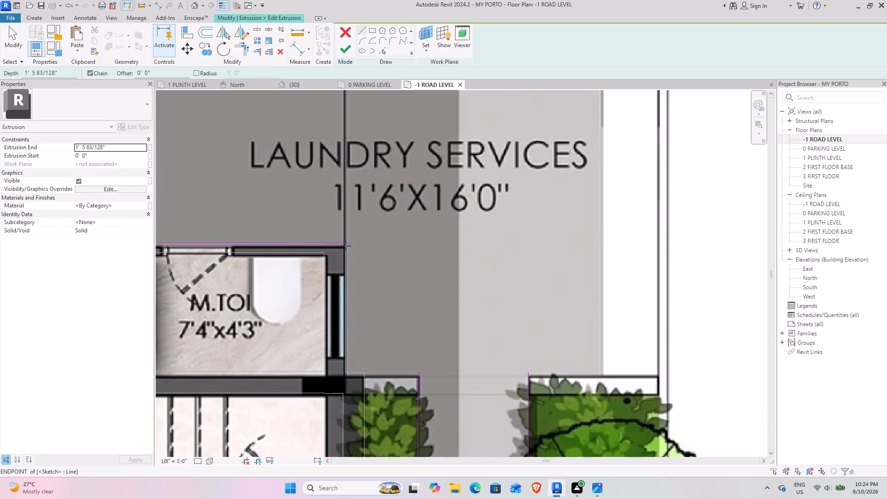
{"action": "left_click", "coordinate": [346, 373]}
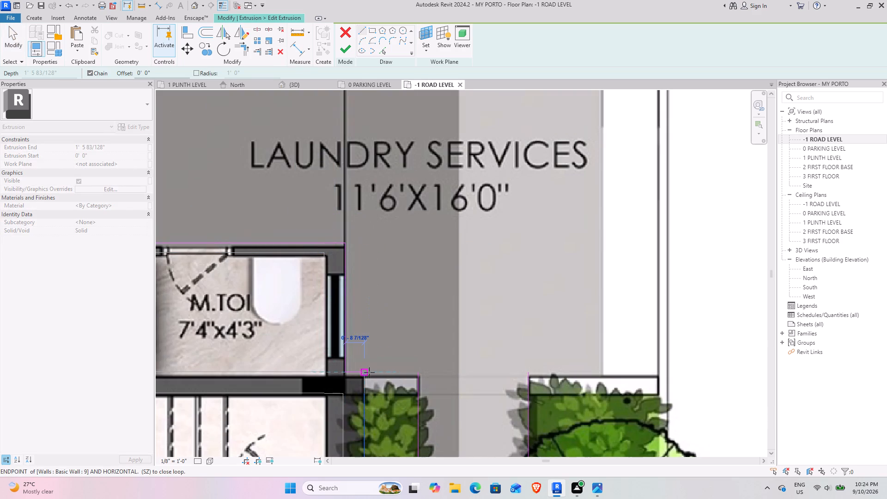
{"action": "scroll", "coordinate": [361, 376], "scroll_direction": "up", "scroll_amount": 7}
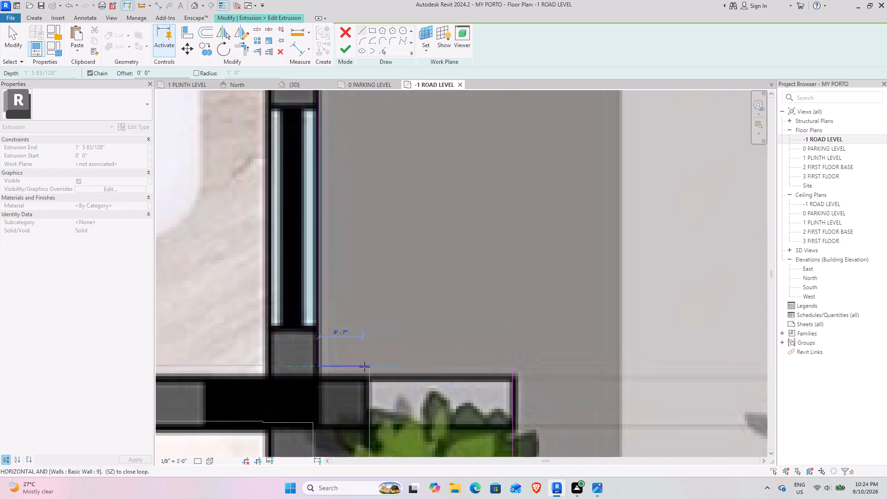
{"action": "left_click", "coordinate": [369, 366]}
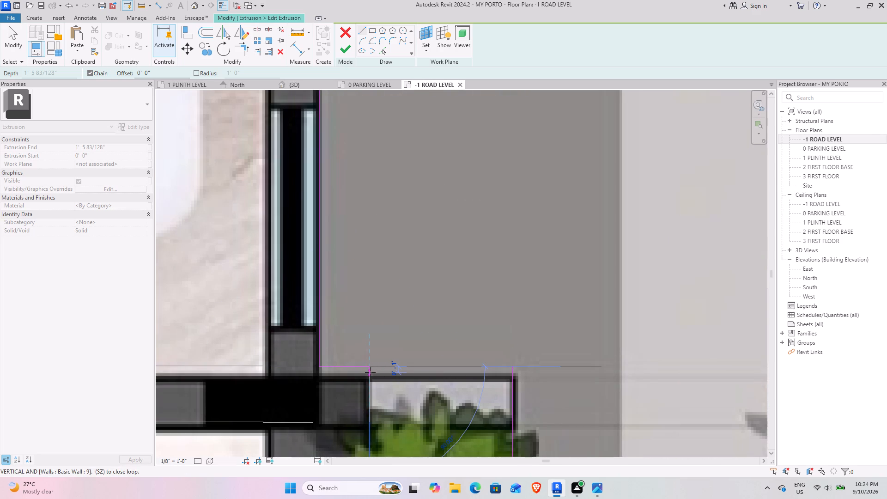
{"action": "scroll", "coordinate": [370, 371], "scroll_direction": "up", "scroll_amount": 8}
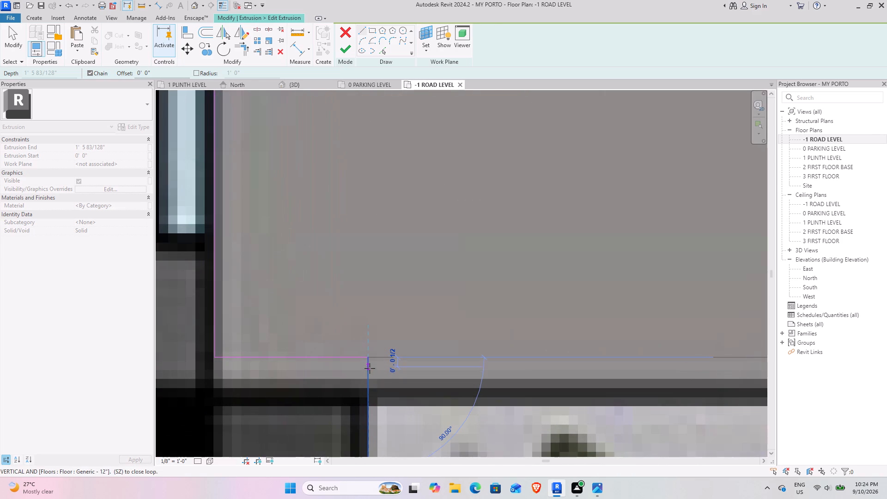
{"action": "left_click", "coordinate": [369, 366]}
{"action": "key", "text": "Escape"}
{"action": "middle_click_drag", "start_coordinate": [384, 363], "coordinate": [241, 352]}
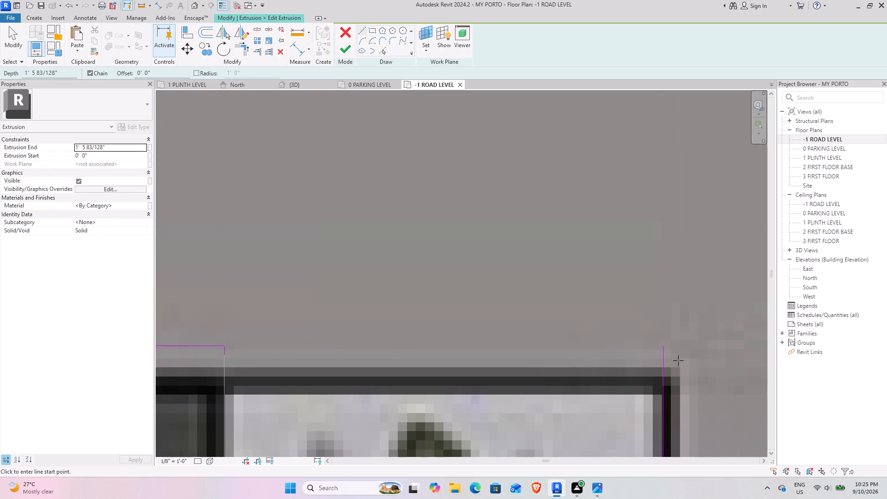
{"action": "key", "text": "Escape"}
{"action": "scroll", "coordinate": [649, 330], "scroll_direction": "down", "scroll_amount": 4}
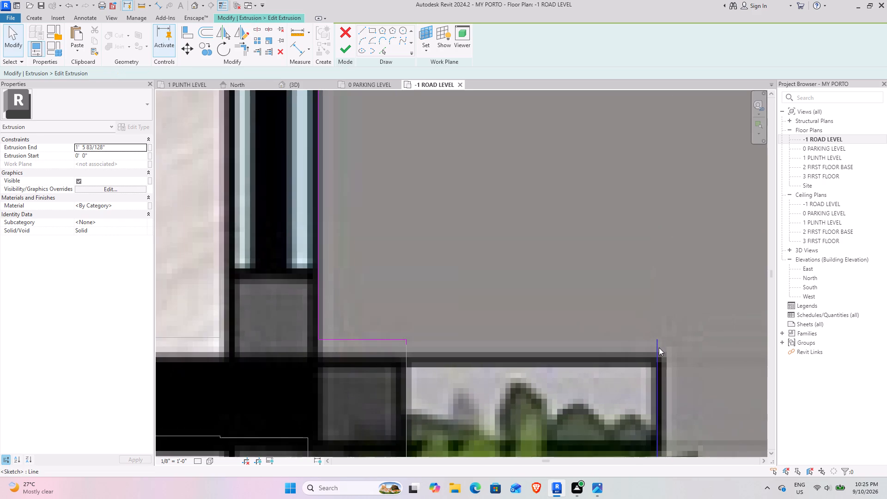
Pull the near pathway edge line back to the planter wall and join it to the laundry outline with a trimmed line along that wall.
{"action": "left_click", "coordinate": [659, 347]}
{"action": "scroll", "coordinate": [657, 339], "scroll_direction": "up", "scroll_amount": 3}
{"action": "left_click_drag", "start_coordinate": [657, 340], "coordinate": [655, 370]}
{"action": "left_click", "coordinate": [601, 301]}
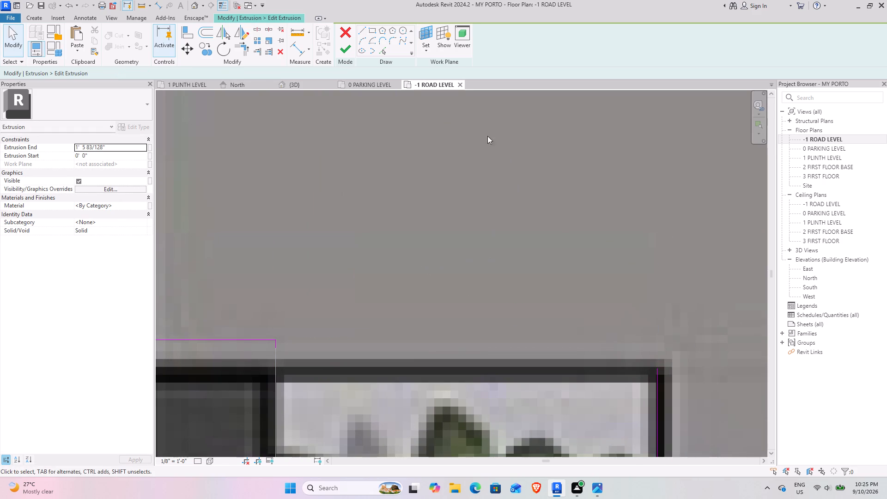
{"action": "left_click", "coordinate": [362, 34]}
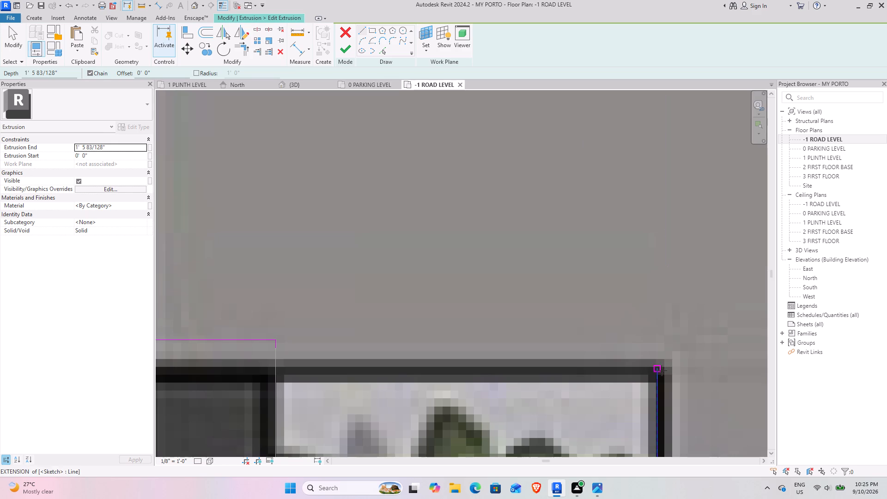
{"action": "left_click", "coordinate": [661, 371]}
{"action": "left_click", "coordinate": [596, 370]}
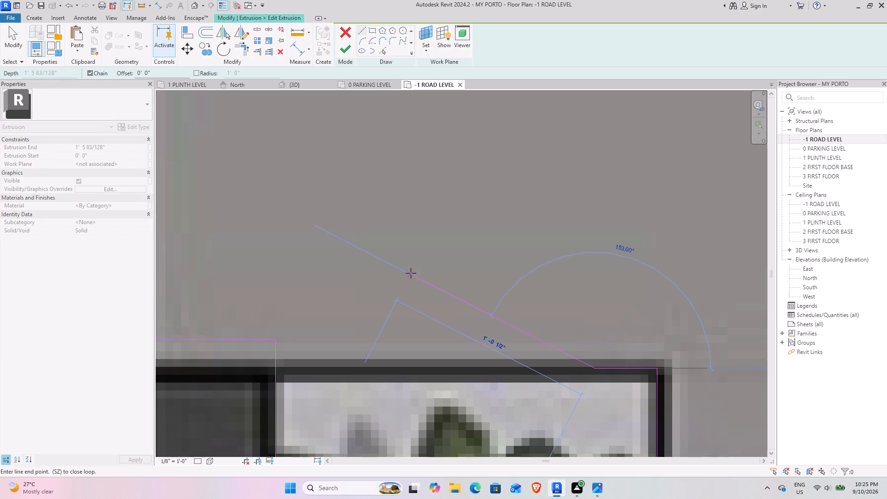
{"action": "type", "text": "TR"}
{"action": "left_click", "coordinate": [608, 369]}
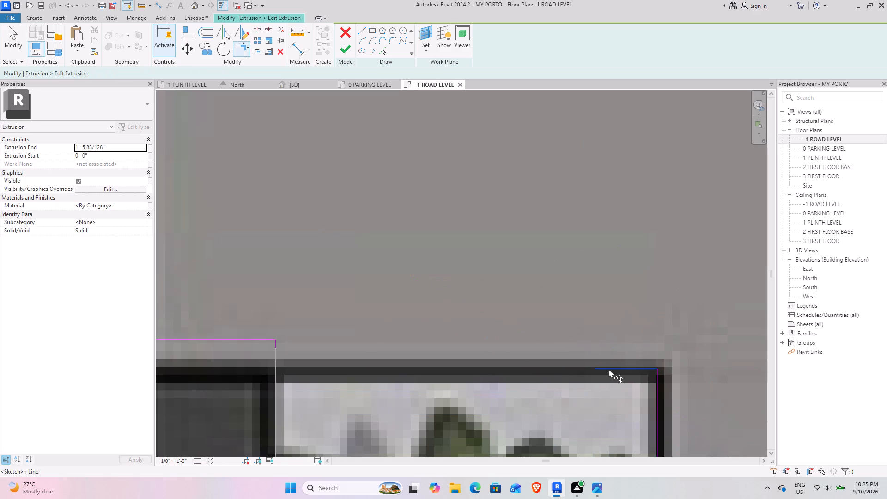
{"action": "left_click", "coordinate": [275, 346]}
{"action": "scroll", "coordinate": [389, 330], "scroll_direction": "down", "scroll_amount": 4}
{"action": "middle_click_drag", "start_coordinate": [516, 315], "coordinate": [466, 315]}
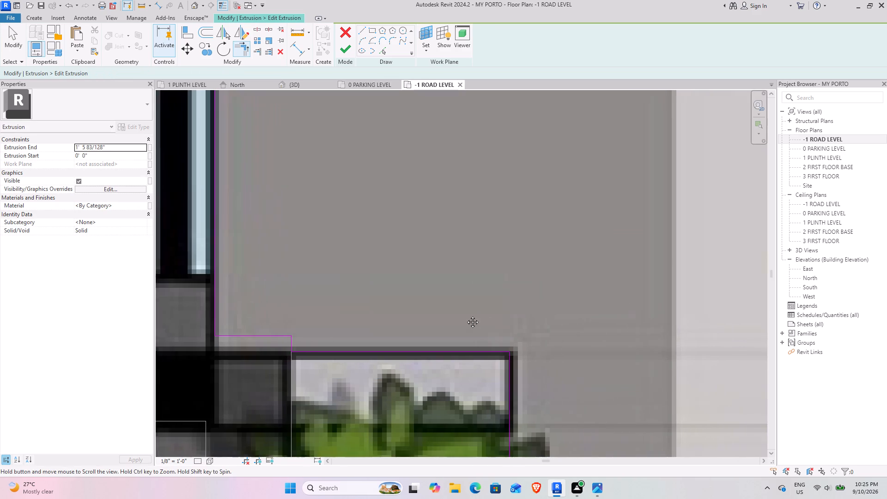
{"action": "middle_click_drag", "start_coordinate": [466, 315], "coordinate": [434, 319]}
{"action": "scroll", "coordinate": [437, 323], "scroll_direction": "down", "scroll_amount": 4}
{"action": "middle_click_drag", "start_coordinate": [426, 324], "coordinate": [512, 304]}
{"action": "scroll", "coordinate": [462, 310], "scroll_direction": "up", "scroll_amount": 4}
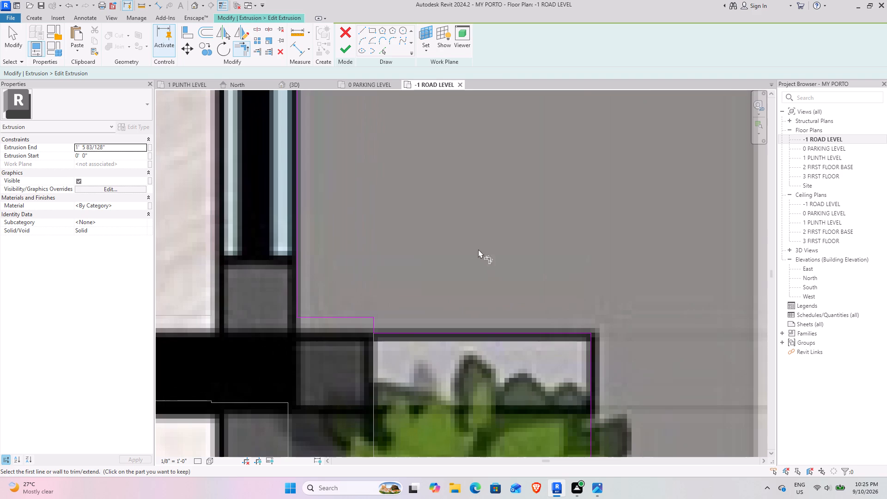
Align the short line at the toilet wall corner with the planter wall line and delete the leftover stub between them.
{"action": "key", "text": "Escape"}
{"action": "key", "text": "Escape"}
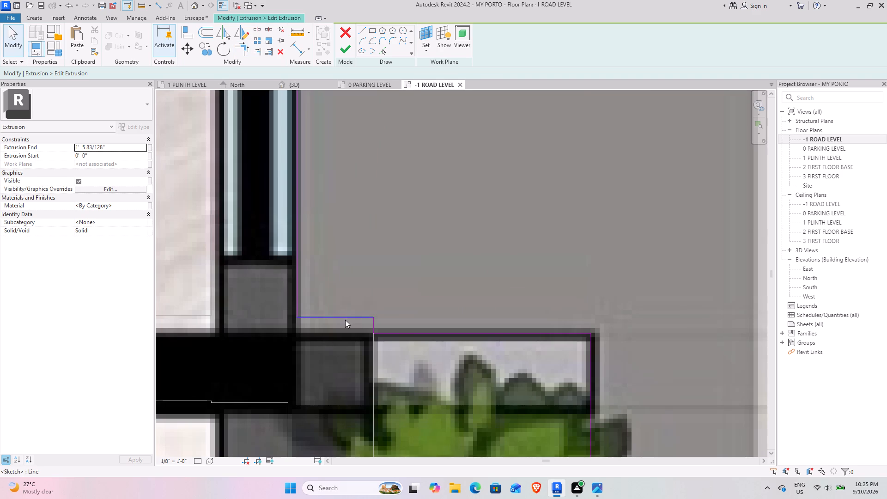
{"action": "left_click", "coordinate": [345, 320]}
{"action": "left_click_drag", "start_coordinate": [341, 317], "coordinate": [341, 334]}
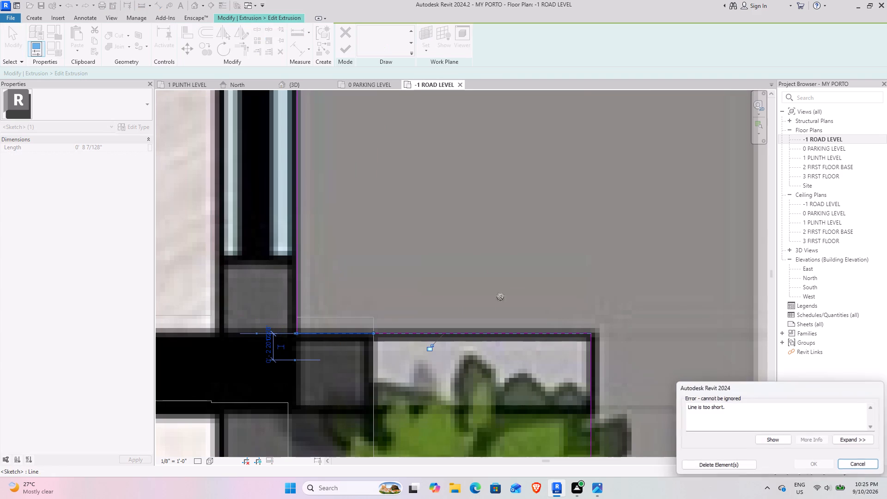
{"action": "left_click", "coordinate": [713, 460]}
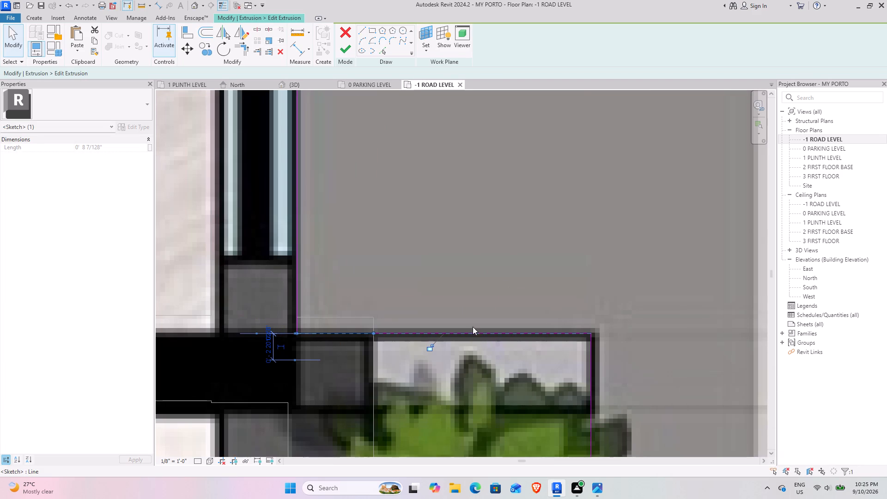
{"action": "left_click", "coordinate": [456, 272]}
Shorten the opposite pathway edge line to about 5' 4" so it ends at the far planter wall's face.
{"action": "scroll", "coordinate": [555, 292], "scroll_direction": "down", "scroll_amount": 4}
{"action": "middle_click_drag", "start_coordinate": [640, 310], "coordinate": [493, 318]}
{"action": "scroll", "coordinate": [492, 319], "scroll_direction": "down", "scroll_amount": 2}
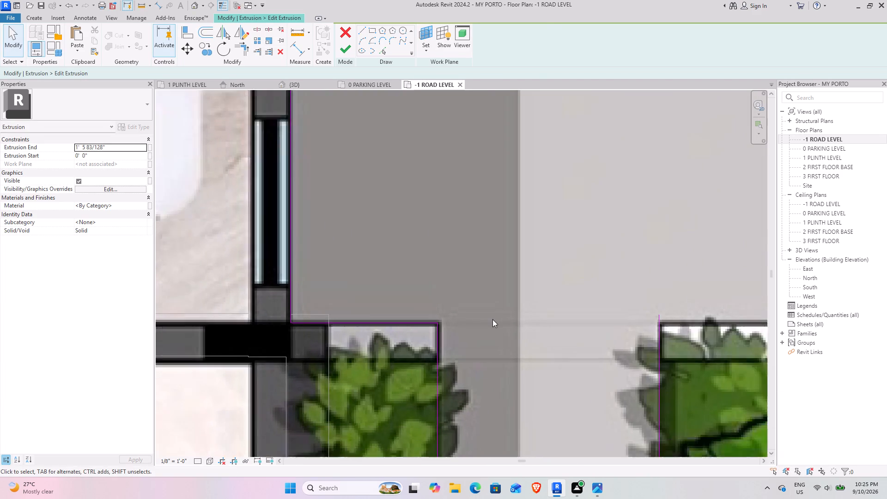
{"action": "scroll", "coordinate": [492, 319], "scroll_direction": "down", "scroll_amount": 2}
{"action": "middle_click_drag", "start_coordinate": [558, 291], "coordinate": [368, 320]}
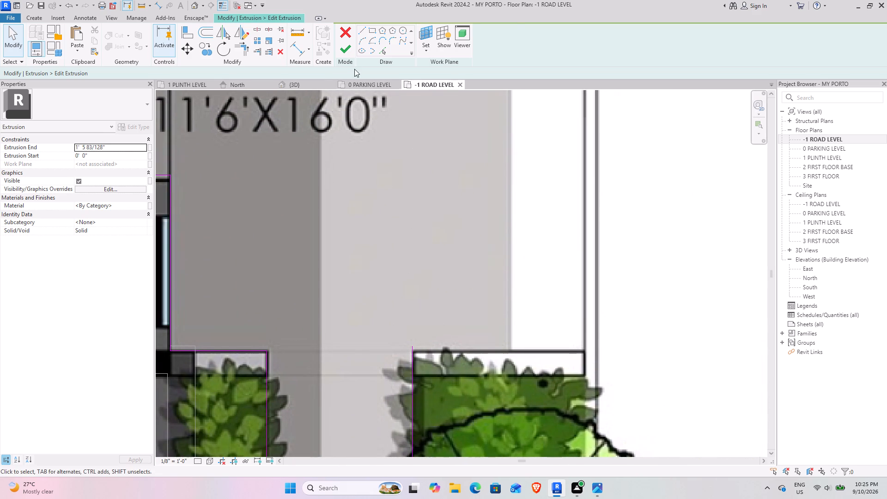
{"action": "left_click", "coordinate": [365, 28]}
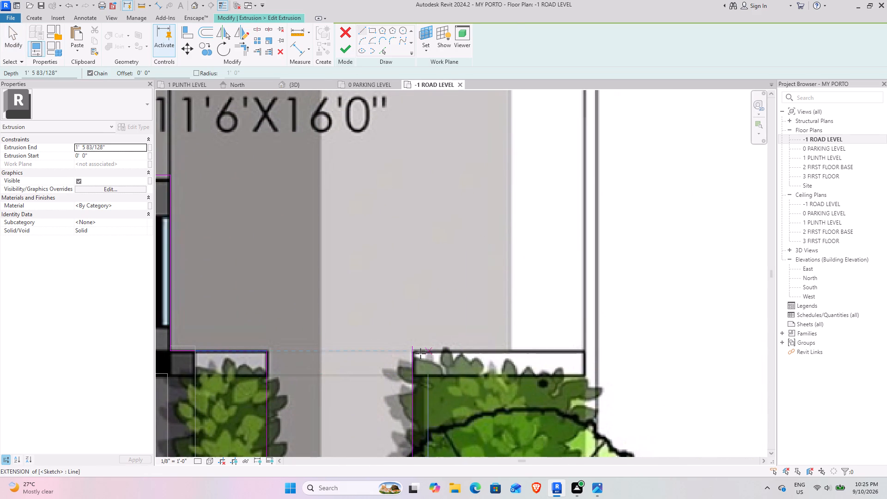
{"action": "scroll", "coordinate": [425, 345], "scroll_direction": "up", "scroll_amount": 3}
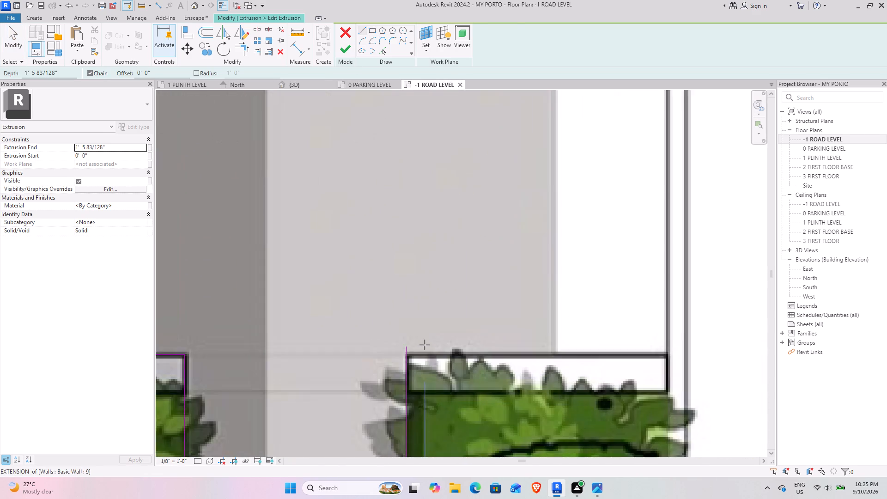
{"action": "scroll", "coordinate": [425, 345], "scroll_direction": "up", "scroll_amount": 4}
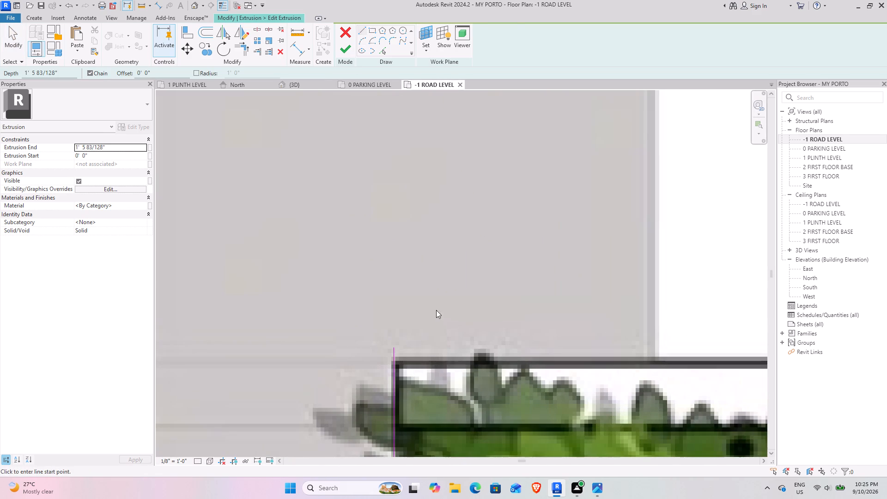
{"action": "key", "text": "Escape"}
{"action": "key", "text": "Escape"}
{"action": "left_click", "coordinate": [395, 361]}
{"action": "left_click_drag", "start_coordinate": [394, 347], "coordinate": [393, 353]}
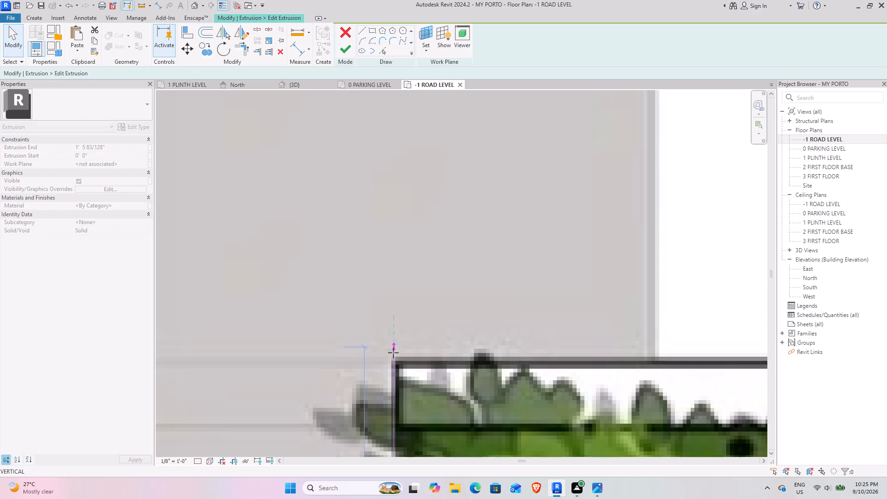
{"action": "left_click_drag", "start_coordinate": [393, 353], "coordinate": [393, 359]}
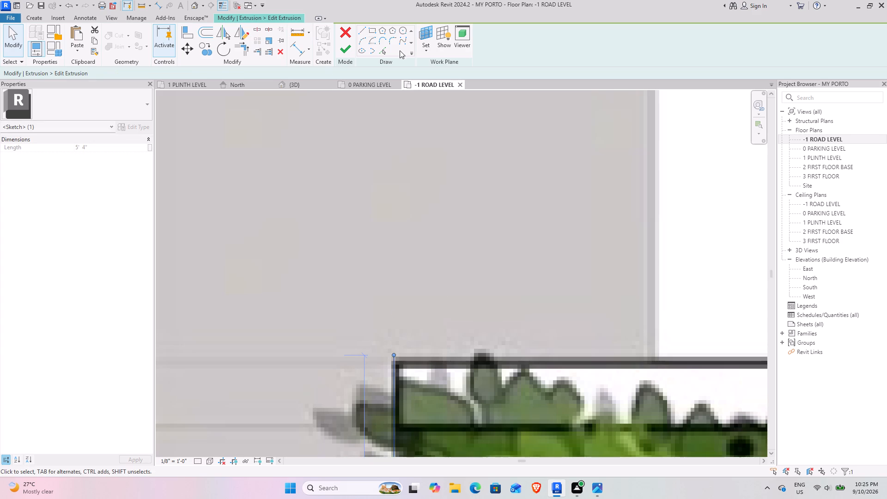
Draw boundary lines from the pathway line's end about 2' 7" along the planter wall and along the laundry's outer edge to the white wall stub.
{"action": "left_click", "coordinate": [365, 33]}
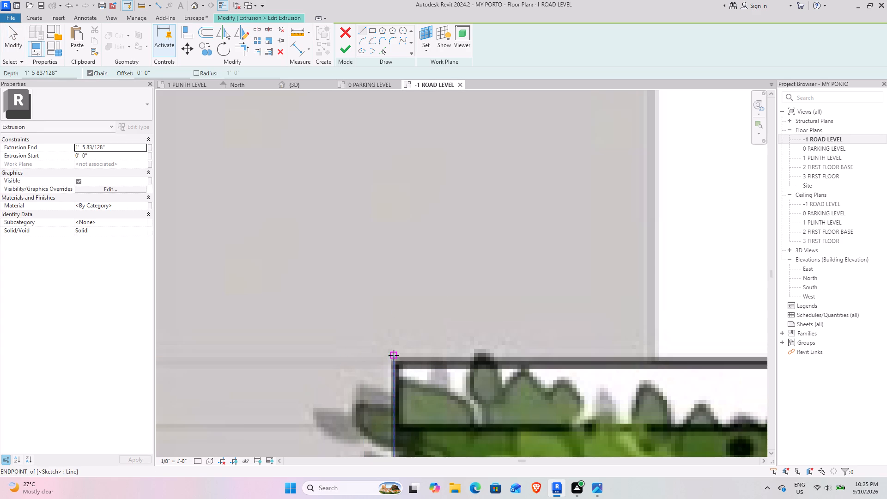
{"action": "left_click", "coordinate": [394, 355]}
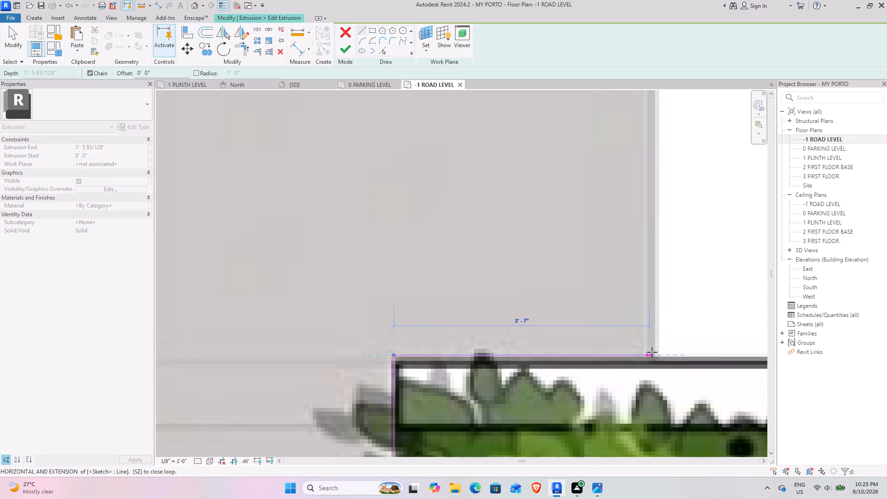
{"action": "left_click", "coordinate": [652, 352]}
{"action": "scroll", "coordinate": [642, 223], "scroll_direction": "down", "scroll_amount": 5}
{"action": "middle_click_drag", "start_coordinate": [648, 165], "coordinate": [637, 487]}
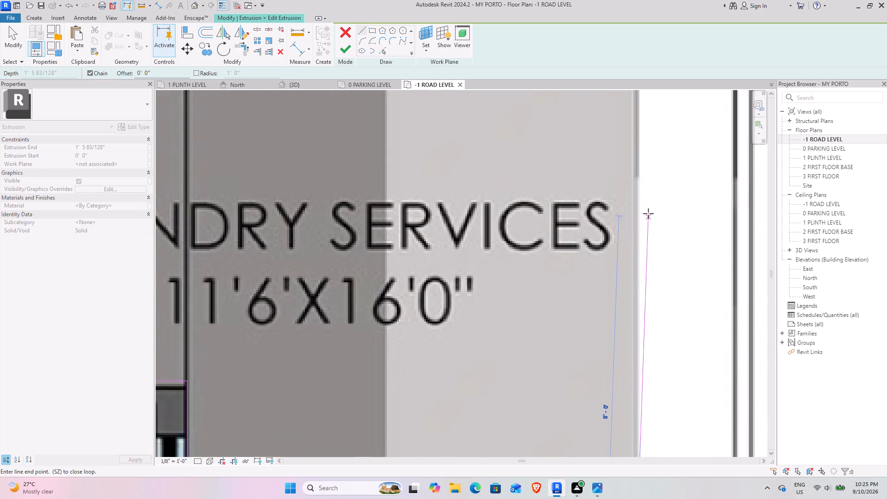
{"action": "middle_click_drag", "start_coordinate": [643, 224], "coordinate": [575, 498]}
{"action": "middle_click_drag", "start_coordinate": [568, 141], "coordinate": [565, 427]}
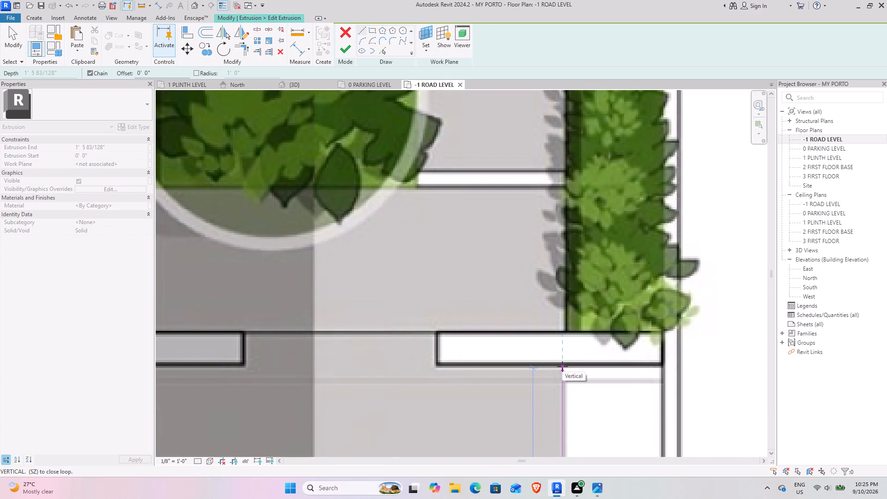
{"action": "scroll", "coordinate": [562, 366], "scroll_direction": "up", "scroll_amount": 4}
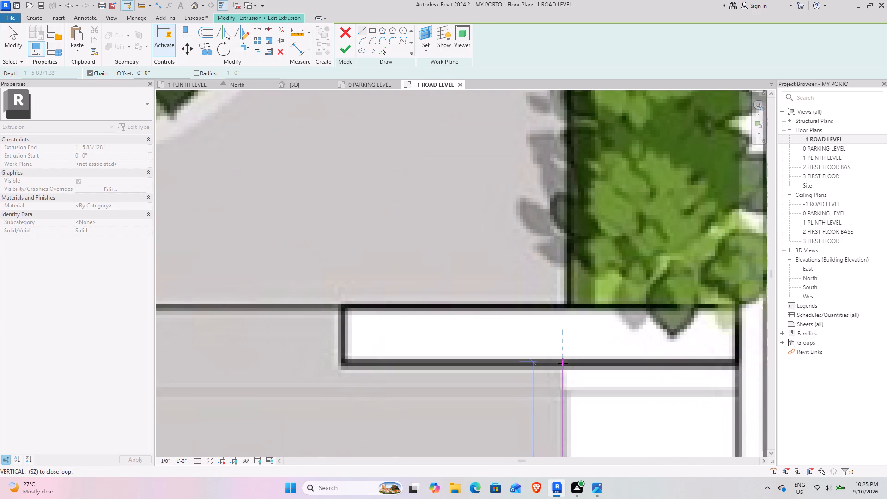
{"action": "left_click", "coordinate": [562, 364]}
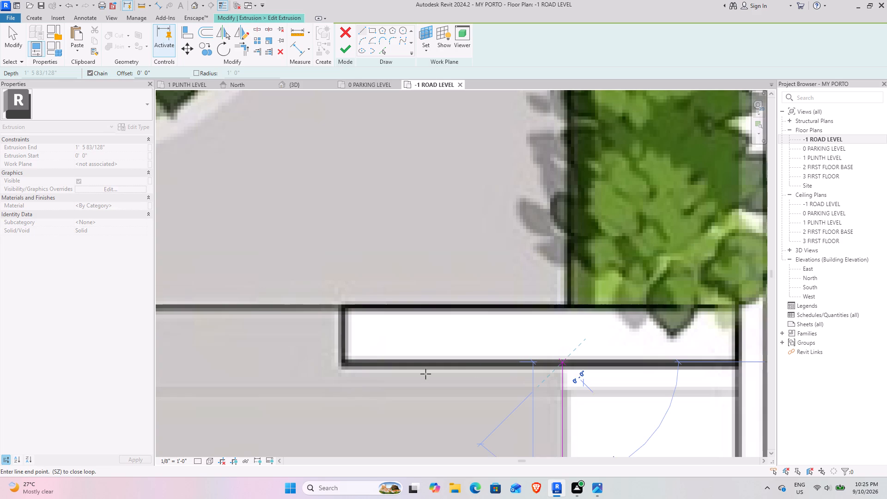
Trace the boundary around the white wall stub, about 8" along its end and 2' 8" back to the hedge planter.
{"action": "left_click", "coordinate": [340, 365]}
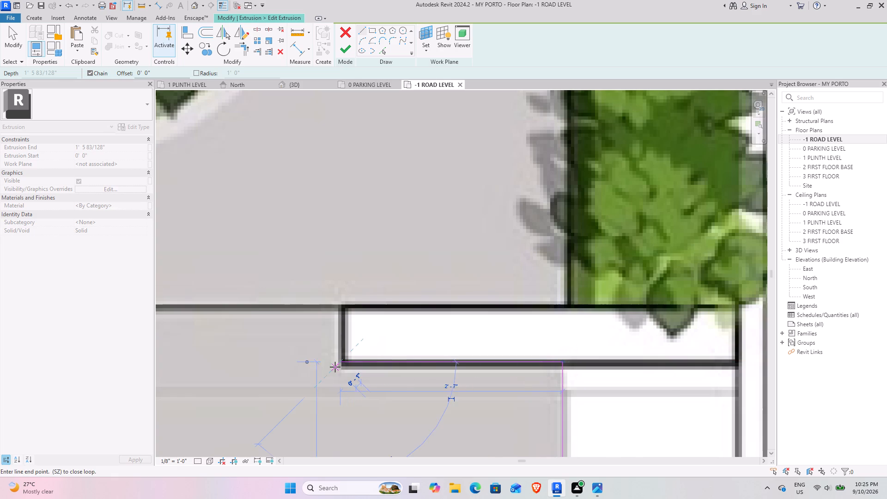
{"action": "scroll", "coordinate": [344, 307], "scroll_direction": "down", "scroll_amount": 8}
{"action": "middle_click_drag", "start_coordinate": [342, 308], "coordinate": [480, 298]}
{"action": "scroll", "coordinate": [480, 298], "scroll_direction": "up", "scroll_amount": 3}
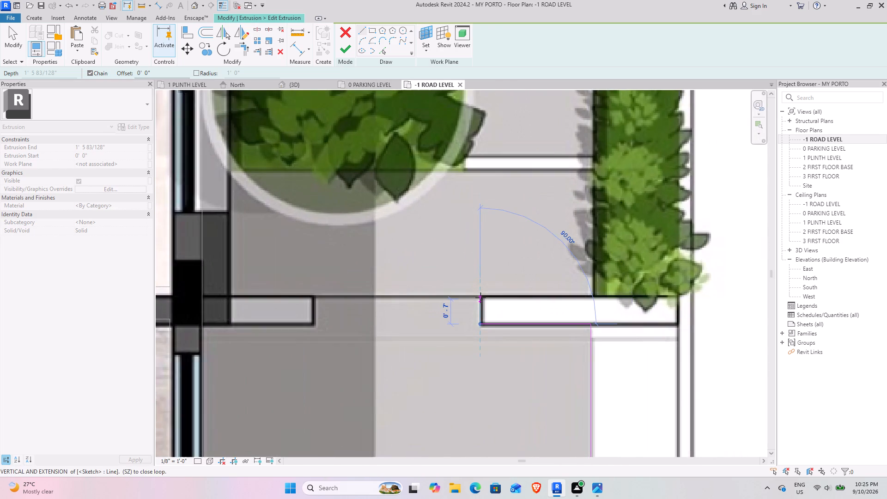
{"action": "scroll", "coordinate": [480, 298], "scroll_direction": "up", "scroll_amount": 5}
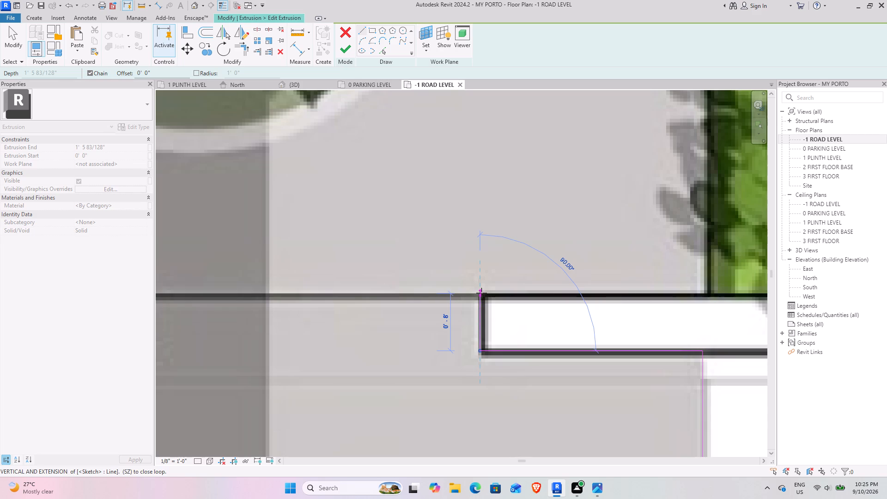
{"action": "left_click", "coordinate": [481, 293]}
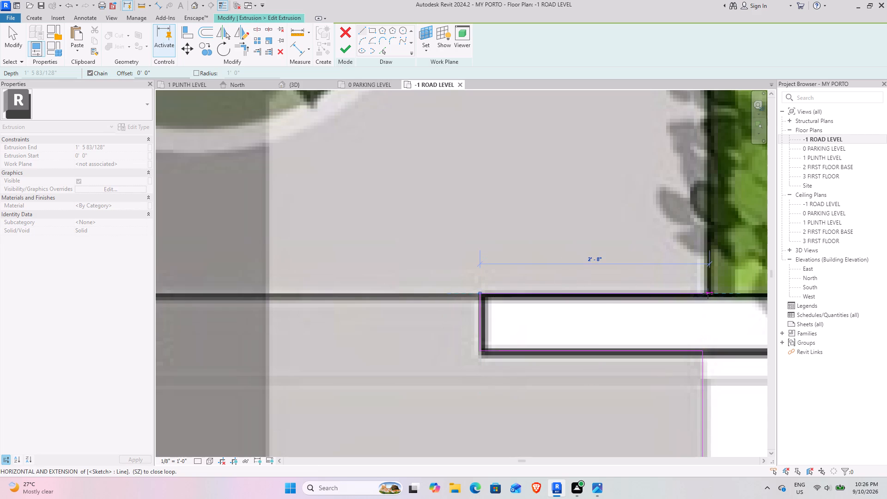
{"action": "left_click", "coordinate": [708, 293]}
Continue the boundary about 2' 11" along the hedge planter, across below the round tree bed and back along the bedroom column face to the wall.
{"action": "middle_click_drag", "start_coordinate": [703, 243], "coordinate": [737, 454]}
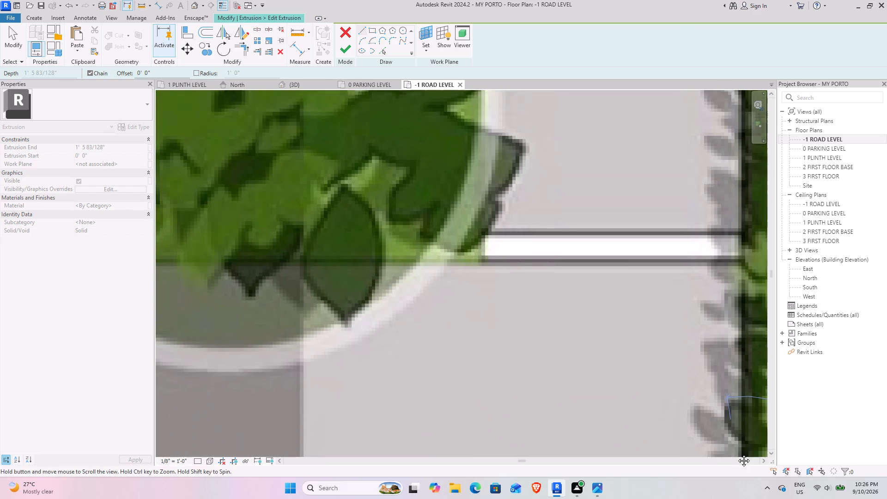
{"action": "middle_click_drag", "start_coordinate": [737, 454], "coordinate": [737, 453]}
{"action": "left_click", "coordinate": [745, 251]}
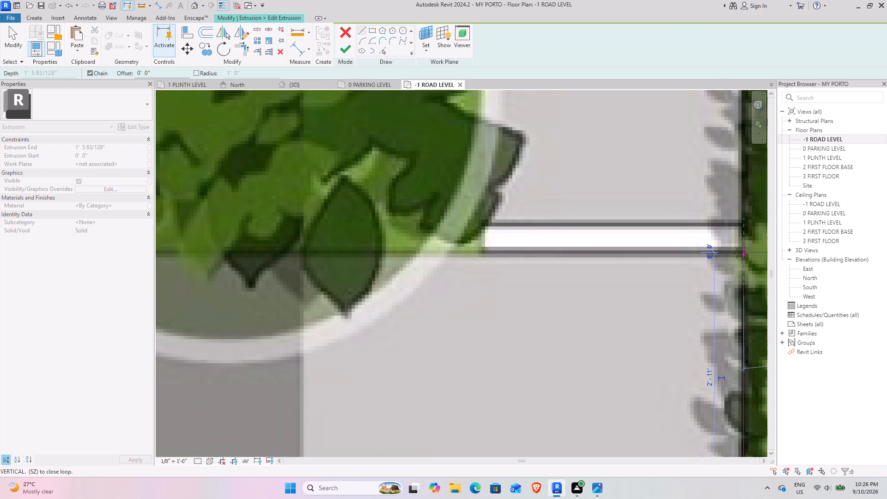
{"action": "scroll", "coordinate": [533, 258], "scroll_direction": "down", "scroll_amount": 4}
{"action": "middle_click_drag", "start_coordinate": [461, 278], "coordinate": [626, 254]}
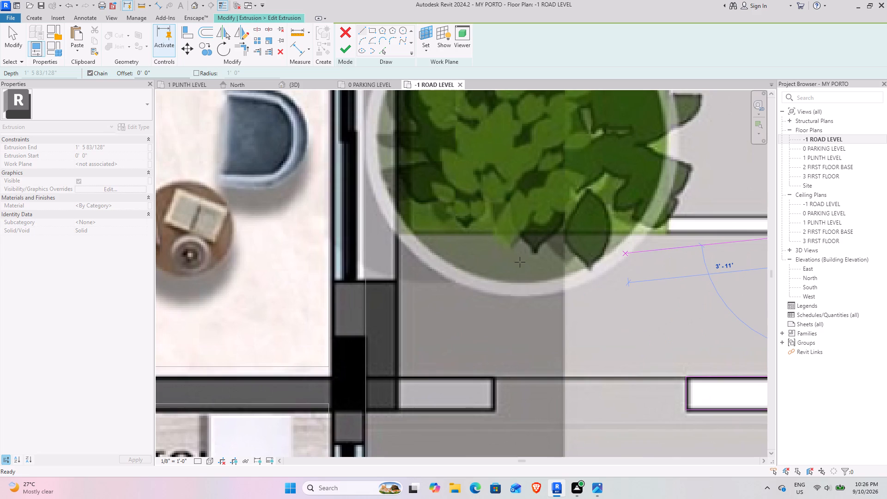
{"action": "scroll", "coordinate": [394, 236], "scroll_direction": "up", "scroll_amount": 3}
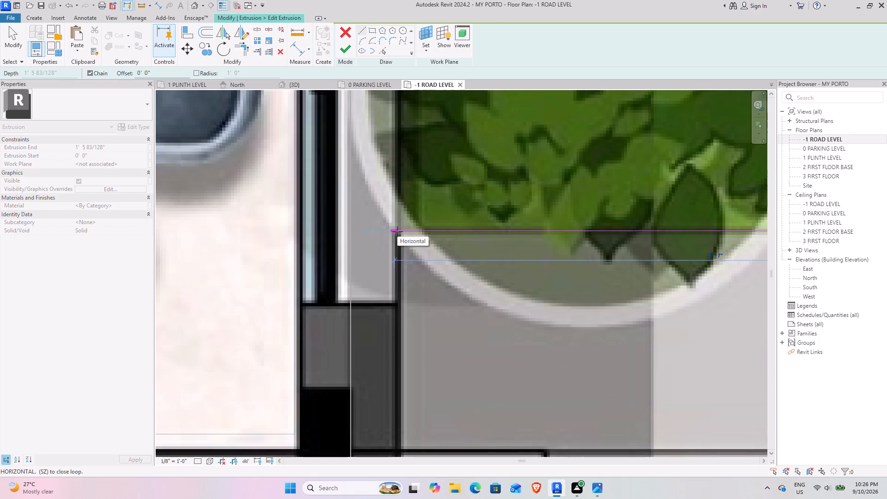
{"action": "scroll", "coordinate": [397, 231], "scroll_direction": "up", "scroll_amount": 4}
{"action": "left_click", "coordinate": [398, 230]}
{"action": "scroll", "coordinate": [402, 311], "scroll_direction": "down", "scroll_amount": 4}
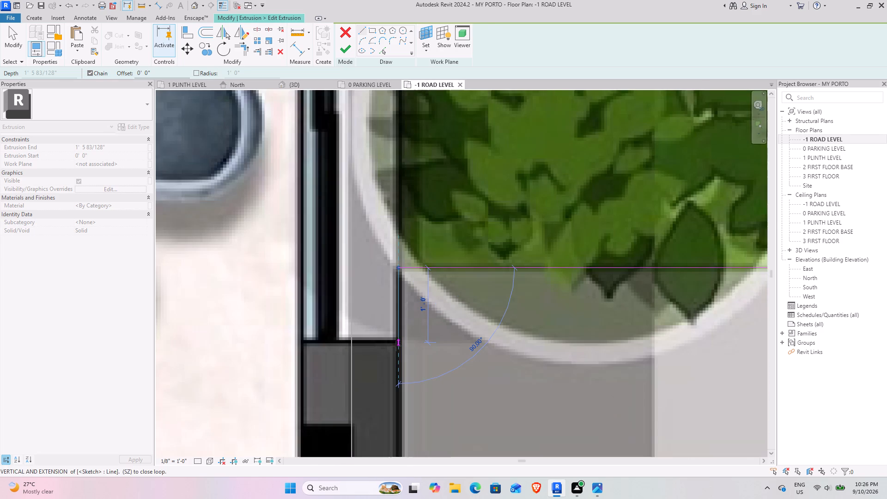
{"action": "middle_click_drag", "start_coordinate": [396, 346], "coordinate": [394, 173]}
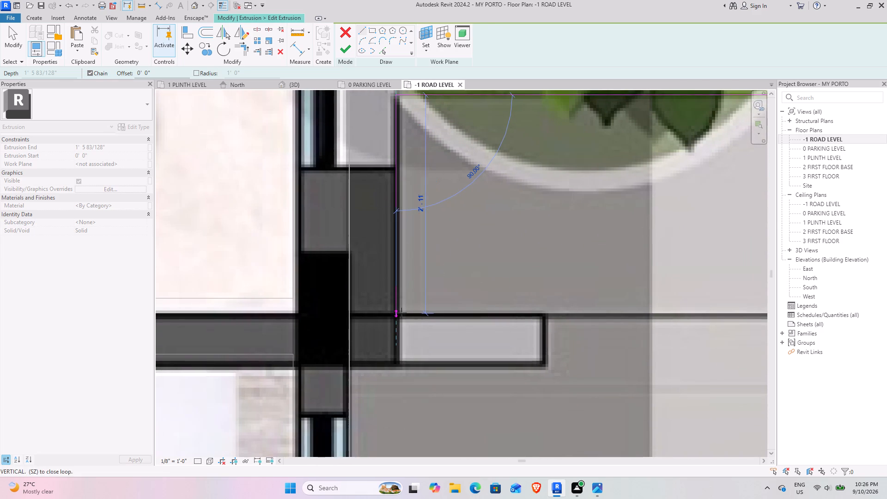
{"action": "left_click", "coordinate": [396, 313]}
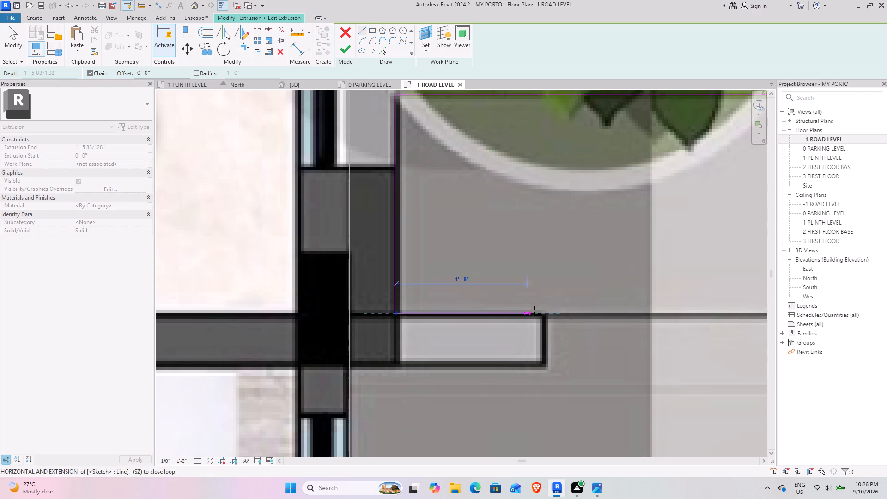
Trace the boundary around the opposite wall stub with its 8" end, and close it along the M.TOI outer wall to the toilet corner.
{"action": "left_click", "coordinate": [546, 316]}
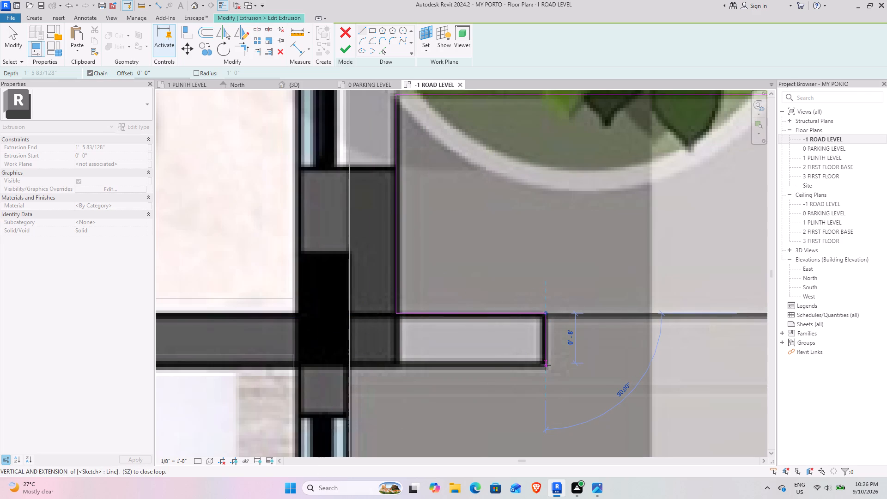
{"action": "left_click", "coordinate": [546, 365]}
{"action": "left_click", "coordinate": [352, 365]}
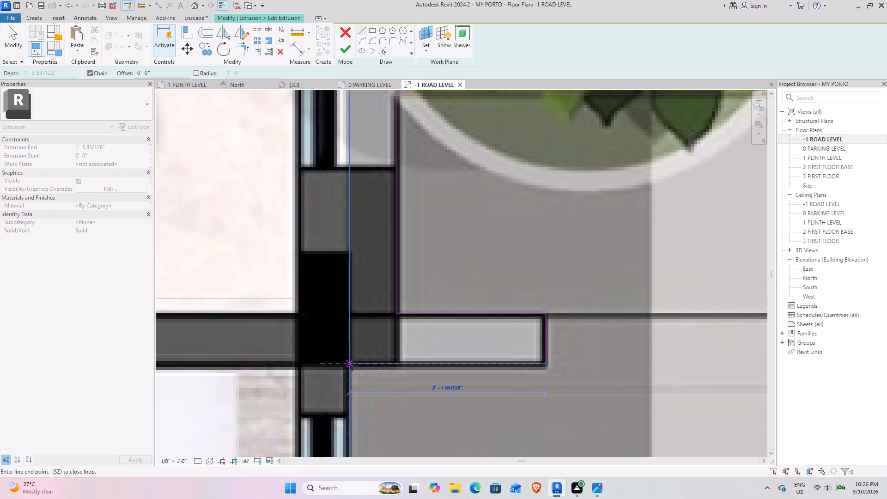
{"action": "scroll", "coordinate": [377, 408], "scroll_direction": "down", "scroll_amount": 4}
{"action": "middle_click_drag", "start_coordinate": [377, 403], "coordinate": [394, 190]}
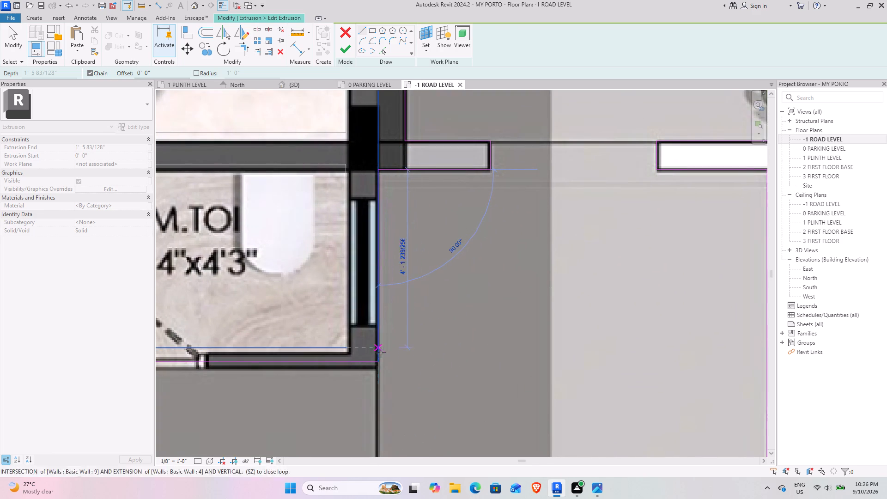
{"action": "left_click", "coordinate": [381, 365]}
{"action": "key", "text": "Escape"}
{"action": "key", "text": "Escape"}
Draw a rectangle about 3' 1" by 4' 6" over the first paving slab beyond the laundry area, between the tree bed and hedge planter.
{"action": "scroll", "coordinate": [402, 352], "scroll_direction": "down", "scroll_amount": 5}
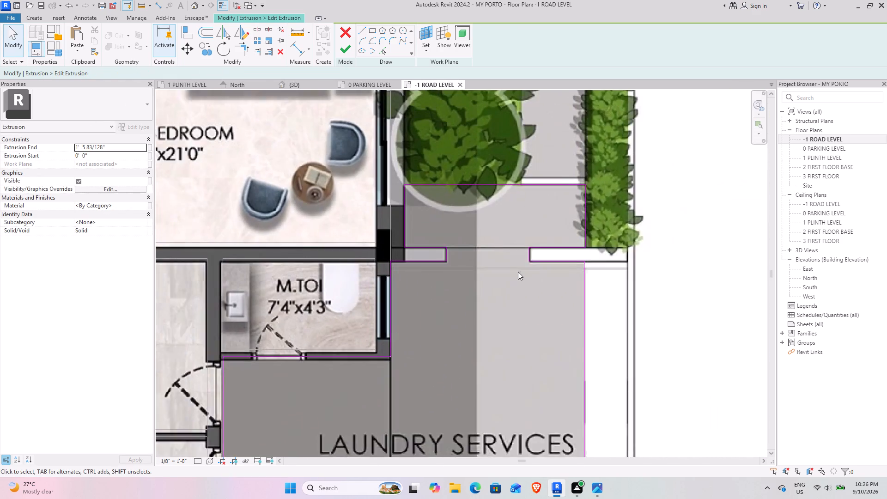
{"action": "middle_click_drag", "start_coordinate": [518, 272], "coordinate": [469, 398]}
{"action": "middle_click_drag", "start_coordinate": [516, 264], "coordinate": [504, 347]}
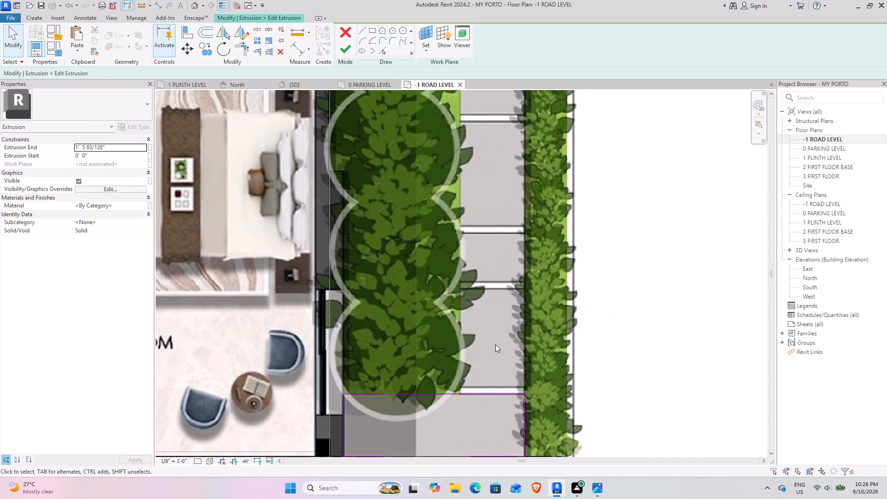
{"action": "scroll", "coordinate": [495, 344], "scroll_direction": "up", "scroll_amount": 2}
{"action": "middle_click_drag", "start_coordinate": [495, 344], "coordinate": [485, 362]}
{"action": "scroll", "coordinate": [514, 323], "scroll_direction": "up", "scroll_amount": 3}
{"action": "middle_click_drag", "start_coordinate": [501, 319], "coordinate": [465, 249]}
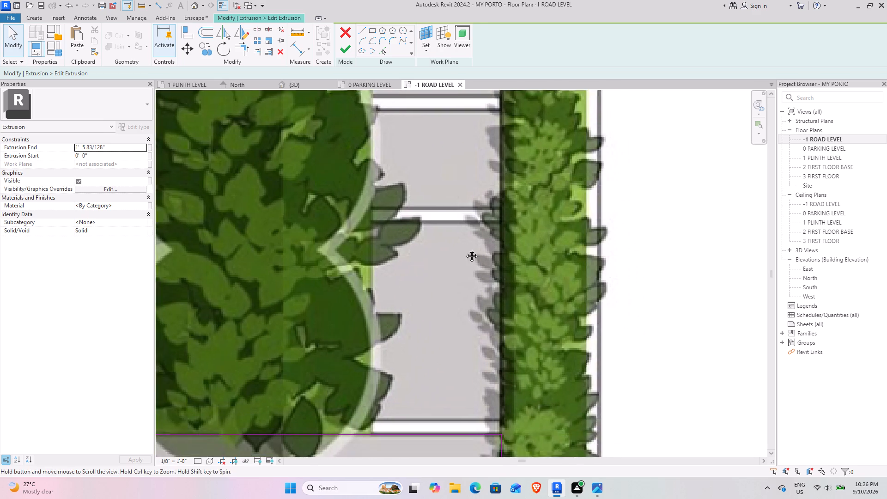
{"action": "middle_click_drag", "start_coordinate": [465, 249], "coordinate": [460, 241]}
{"action": "left_click", "coordinate": [370, 32]}
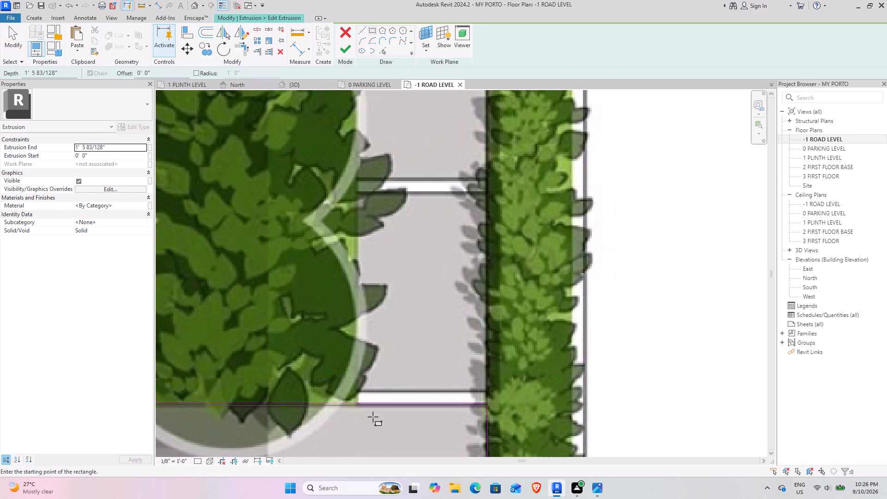
{"action": "left_click", "coordinate": [487, 389]}
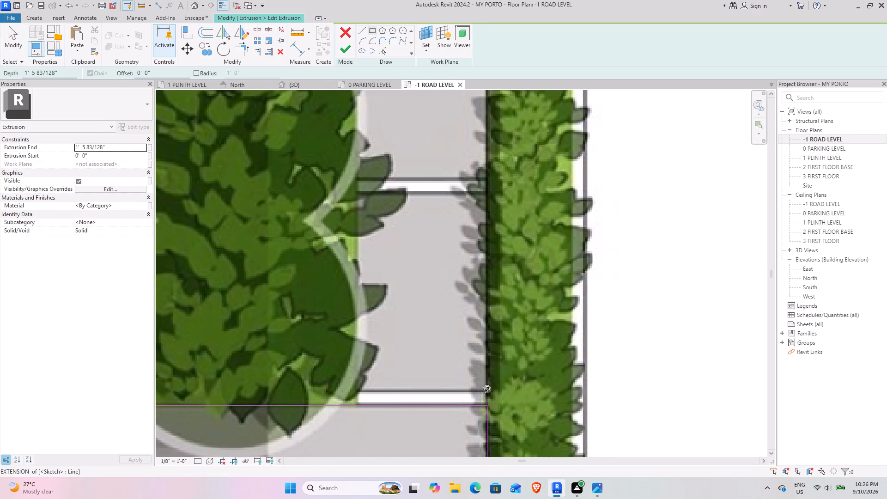
{"action": "left_click", "coordinate": [356, 195]}
Draw rectangles over the following two paving slabs, each about 3' 1" wide, with lengths of about 2' 3" and 4' 10".
{"action": "middle_click_drag", "start_coordinate": [408, 155], "coordinate": [395, 366]}
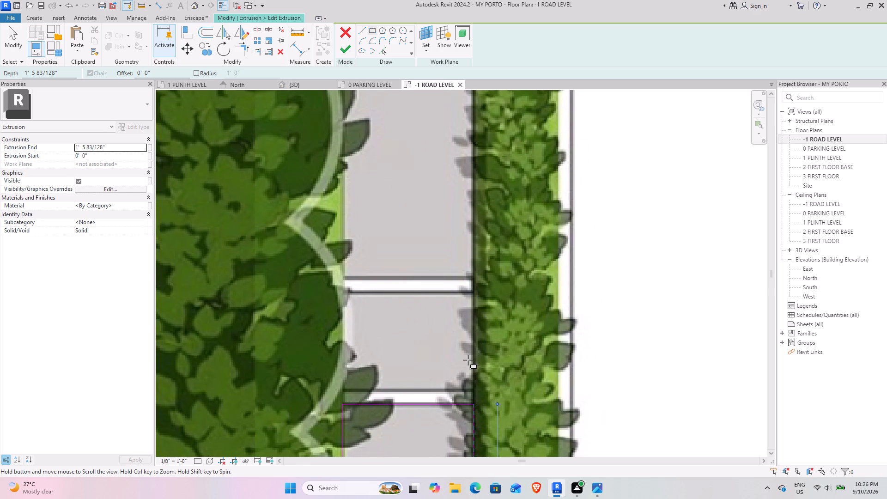
{"action": "left_click", "coordinate": [472, 390]}
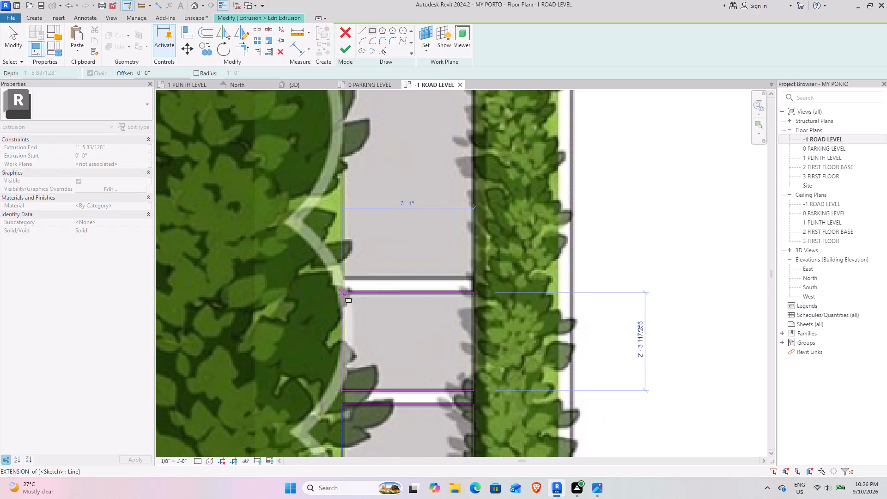
{"action": "left_click", "coordinate": [343, 293]}
{"action": "middle_click_drag", "start_coordinate": [424, 257], "coordinate": [407, 386]}
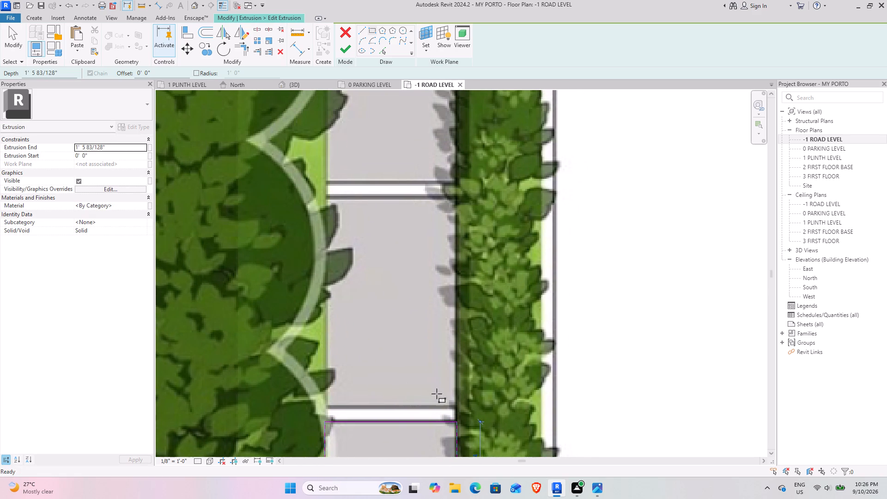
{"action": "left_click", "coordinate": [456, 407]}
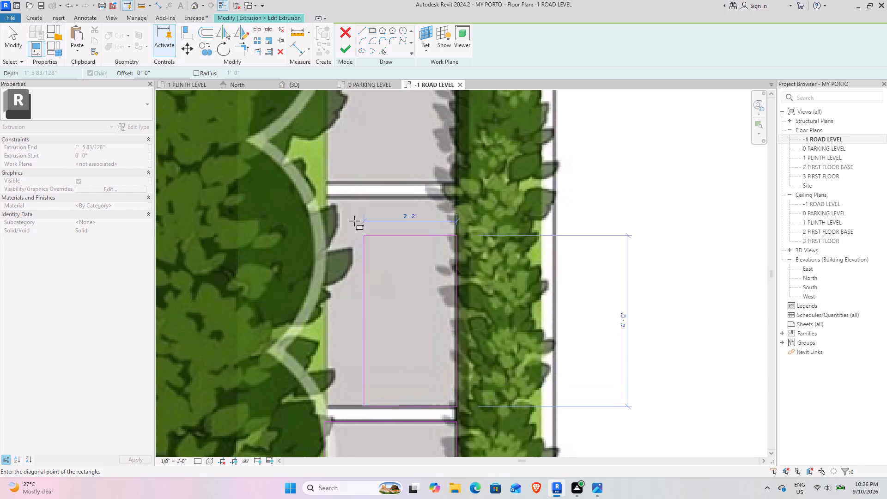
{"action": "left_click", "coordinate": [328, 197]}
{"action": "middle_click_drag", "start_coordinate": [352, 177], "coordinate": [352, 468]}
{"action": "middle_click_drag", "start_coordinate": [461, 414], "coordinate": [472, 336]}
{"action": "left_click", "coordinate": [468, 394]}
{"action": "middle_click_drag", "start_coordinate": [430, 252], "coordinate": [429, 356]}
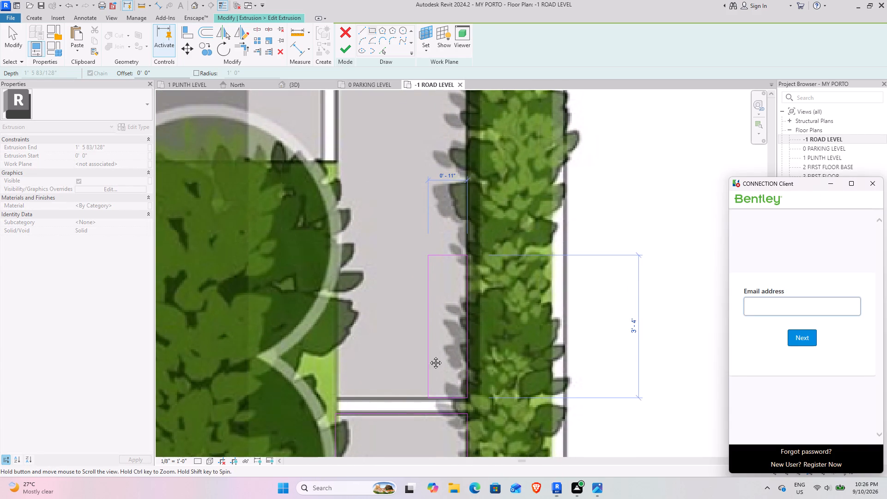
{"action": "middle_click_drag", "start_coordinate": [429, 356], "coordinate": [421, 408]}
Close the Bentley CONNECTION Client sign-in window and abandon the interrupted rectangle in Revit.
{"action": "left_click", "coordinate": [871, 186]}
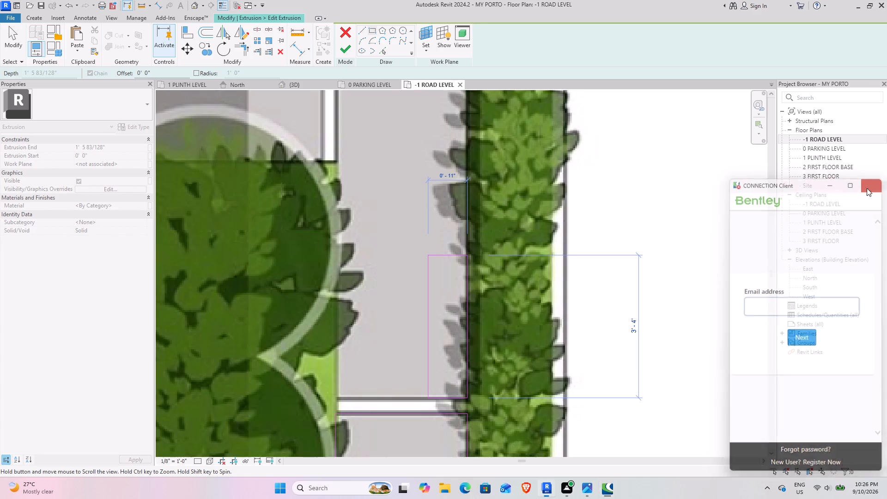
{"action": "left_click", "coordinate": [433, 286]}
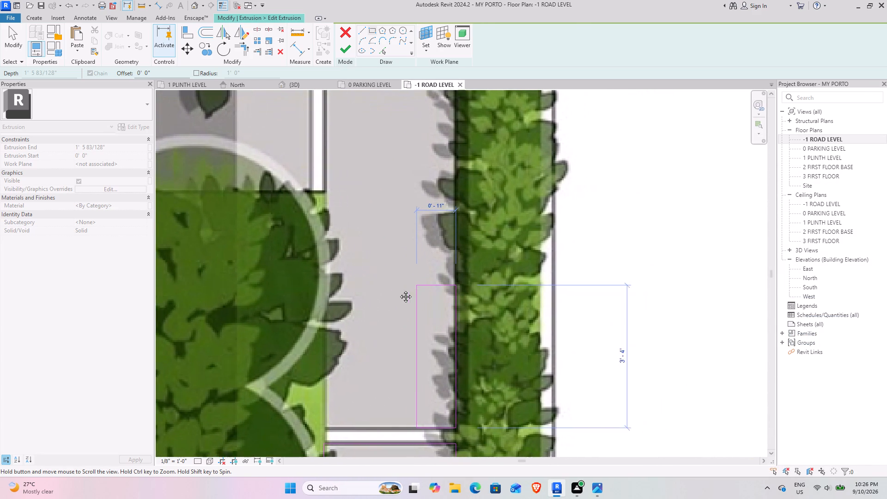
{"action": "key", "text": "Escape"}
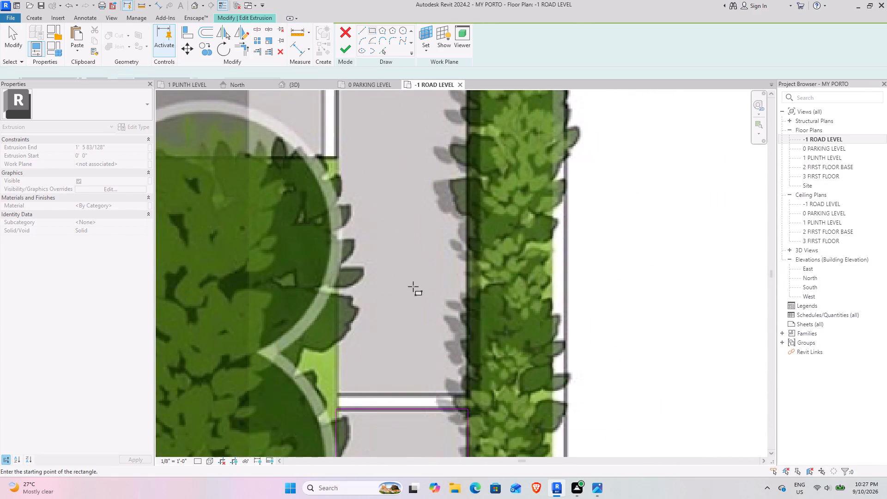
Draw a rectangle about 3' 1" by 8' 4" over the long corner paving slab beside the tree bed, up to the rear hedge.
{"action": "left_click", "coordinate": [468, 394]}
{"action": "middle_click_drag", "start_coordinate": [389, 199], "coordinate": [436, 321]}
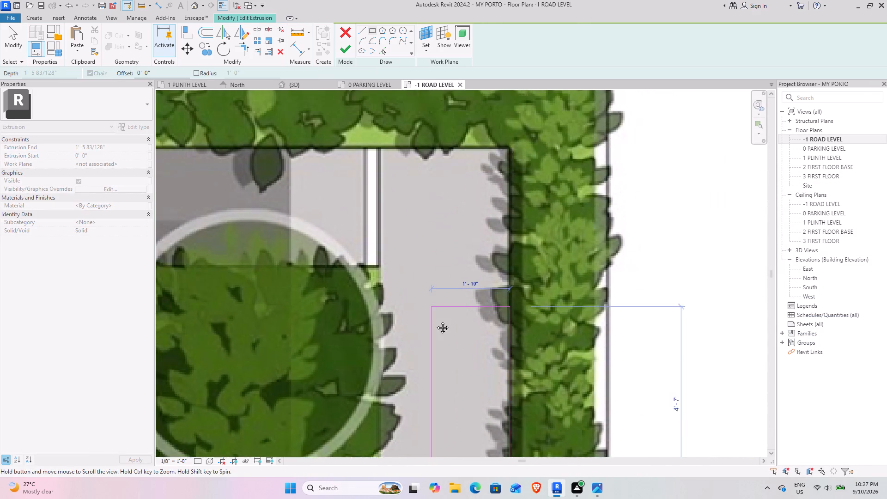
{"action": "middle_click_drag", "start_coordinate": [436, 321], "coordinate": [433, 334]}
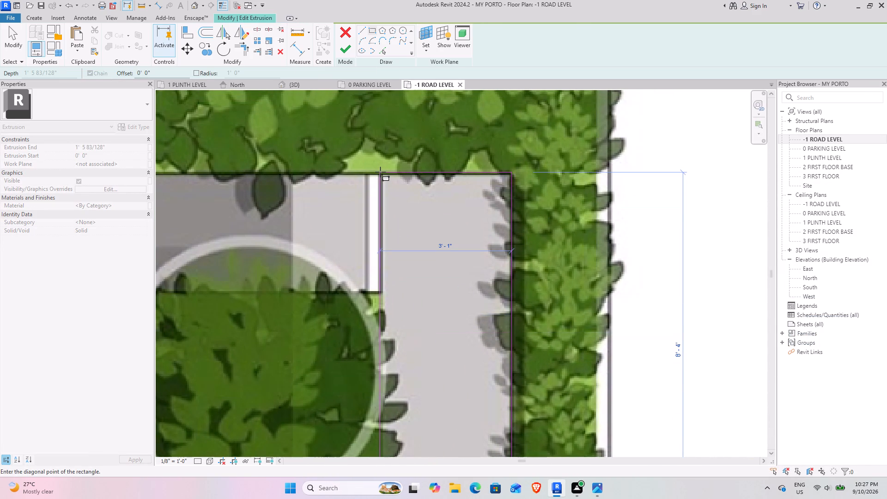
{"action": "scroll", "coordinate": [380, 172], "scroll_direction": "up", "scroll_amount": 4}
{"action": "left_click", "coordinate": [378, 179]}
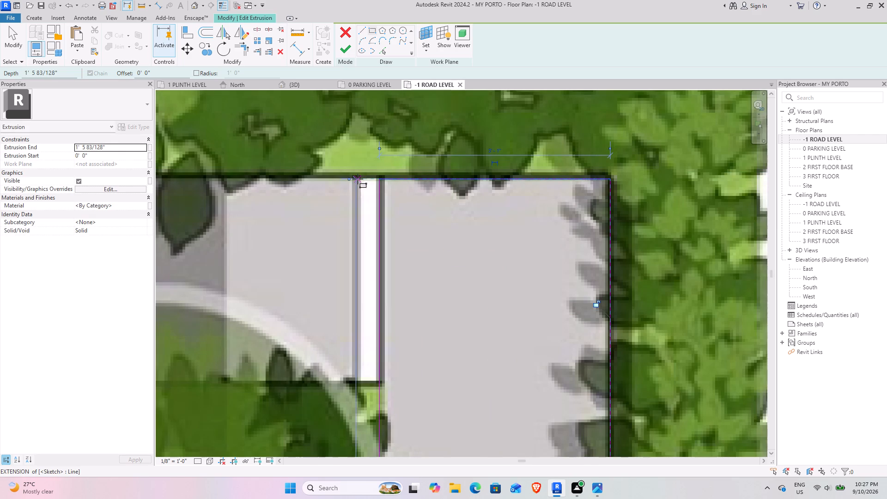
Draw a rectangle over the adjoining rear-path slab between the rear hedge and the tree bed, ending at the guest bedroom wall corner.
{"action": "left_click", "coordinate": [358, 179]}
{"action": "scroll", "coordinate": [336, 215], "scroll_direction": "down", "scroll_amount": 5}
{"action": "middle_click_drag", "start_coordinate": [313, 229], "coordinate": [661, 252]}
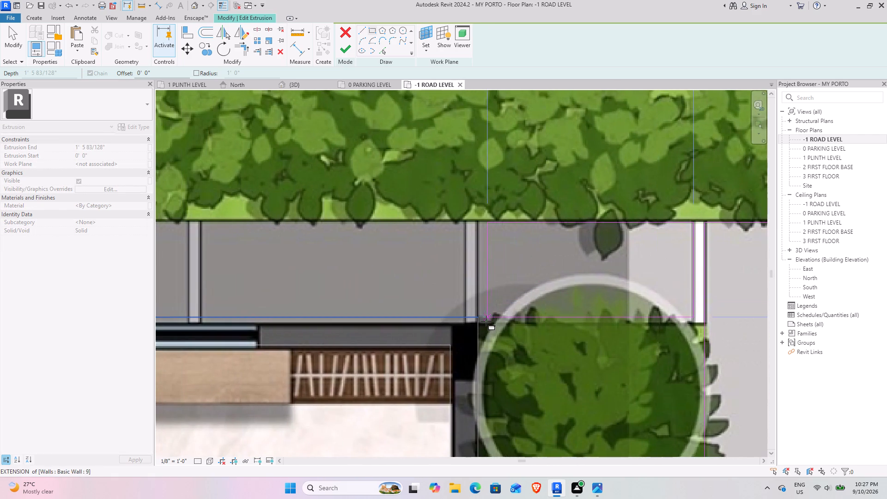
{"action": "scroll", "coordinate": [484, 323], "scroll_direction": "up", "scroll_amount": 7}
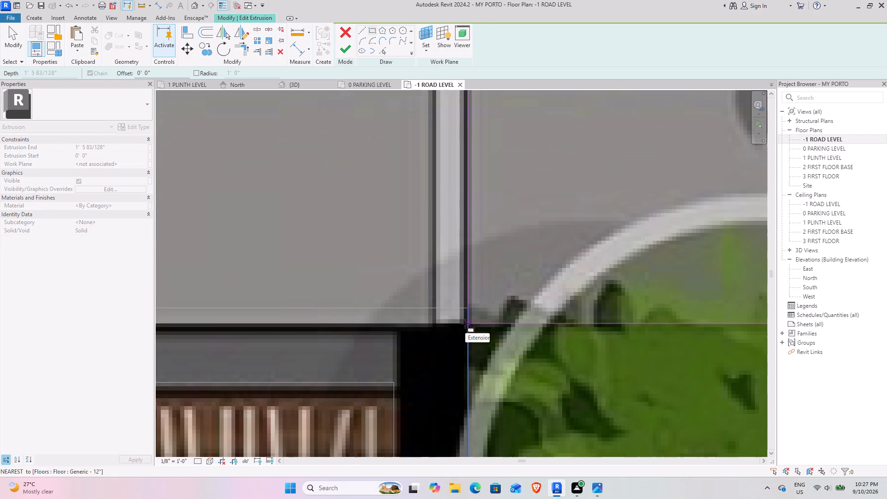
{"action": "left_click", "coordinate": [465, 323]}
Draw rectangles over the two remaining rear-path slabs between the hedge and the guest bedroom's outer wall.
{"action": "middle_click_drag", "start_coordinate": [409, 218], "coordinate": [523, 366]}
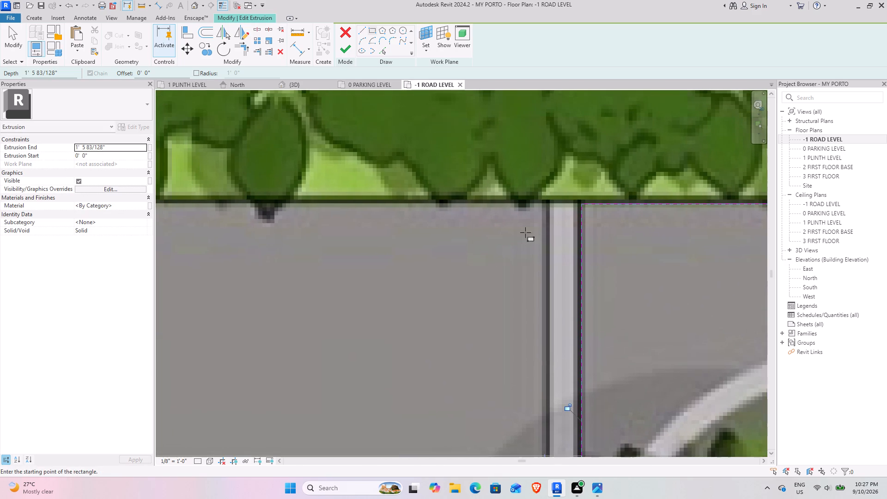
{"action": "left_click", "coordinate": [547, 204]}
{"action": "scroll", "coordinate": [378, 256], "scroll_direction": "down", "scroll_amount": 4}
{"action": "middle_click_drag", "start_coordinate": [310, 285], "coordinate": [659, 237]}
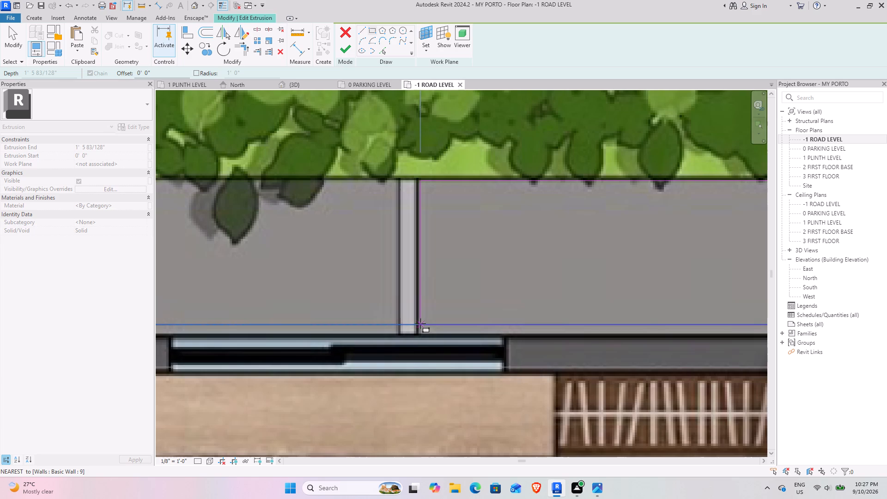
{"action": "left_click", "coordinate": [418, 323]}
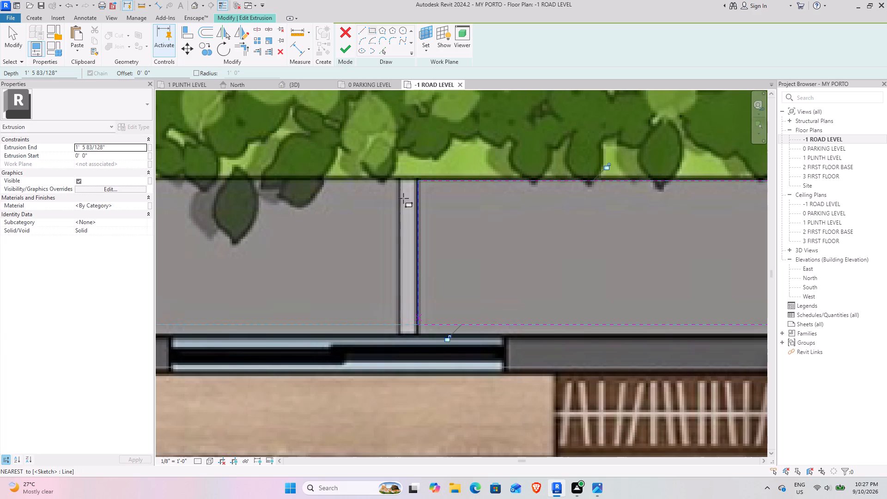
{"action": "left_click", "coordinate": [398, 182]}
{"action": "scroll", "coordinate": [352, 262], "scroll_direction": "down", "scroll_amount": 5}
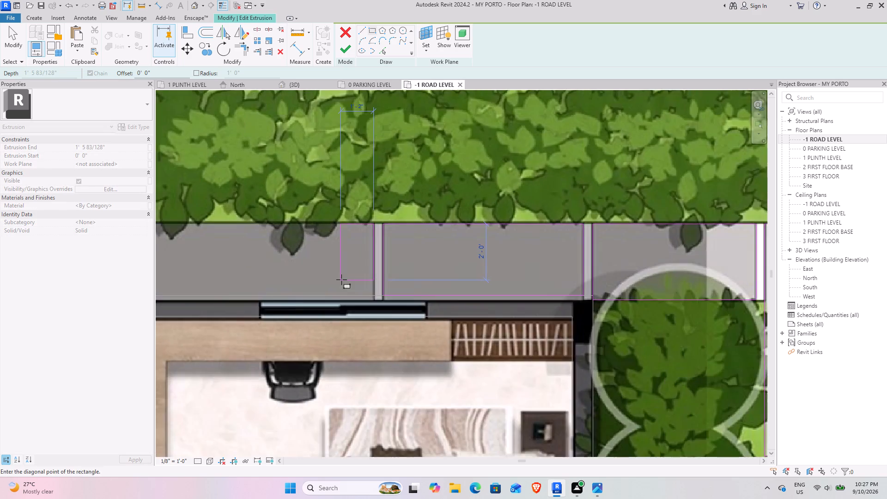
{"action": "middle_click_drag", "start_coordinate": [342, 280], "coordinate": [641, 250]}
{"action": "left_click", "coordinate": [414, 265]}
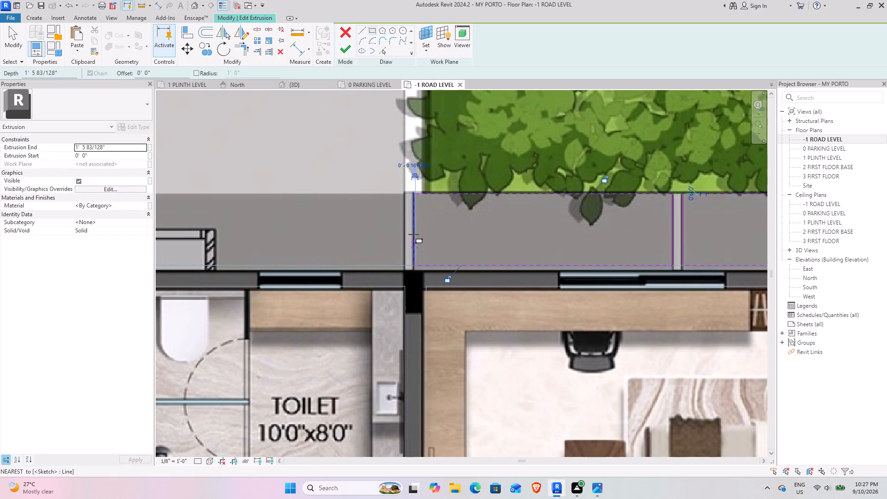
Draw a rectangle about 37' 6" long over the utilities area, from the toilet and guest bedroom wall junction to the kitchen garden edge.
{"action": "scroll", "coordinate": [395, 213], "scroll_direction": "down", "scroll_amount": 4}
{"action": "middle_click_drag", "start_coordinate": [394, 216], "coordinate": [531, 282]}
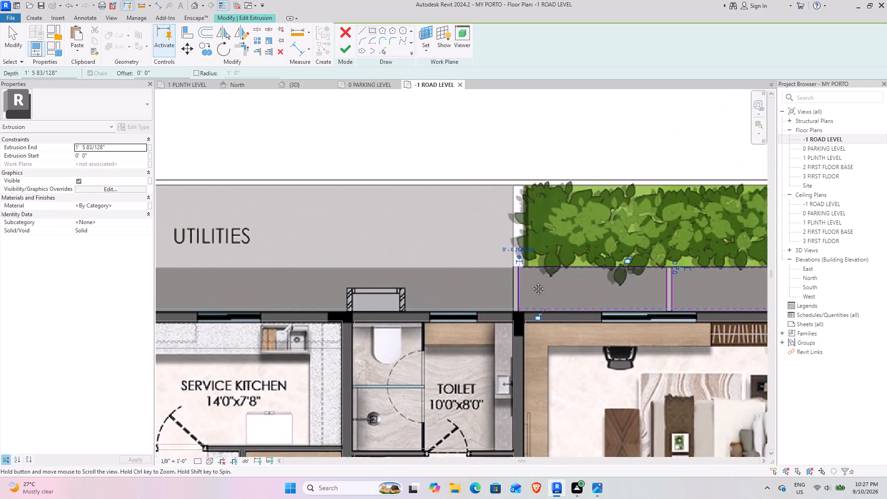
{"action": "middle_click_drag", "start_coordinate": [531, 282], "coordinate": [612, 286]}
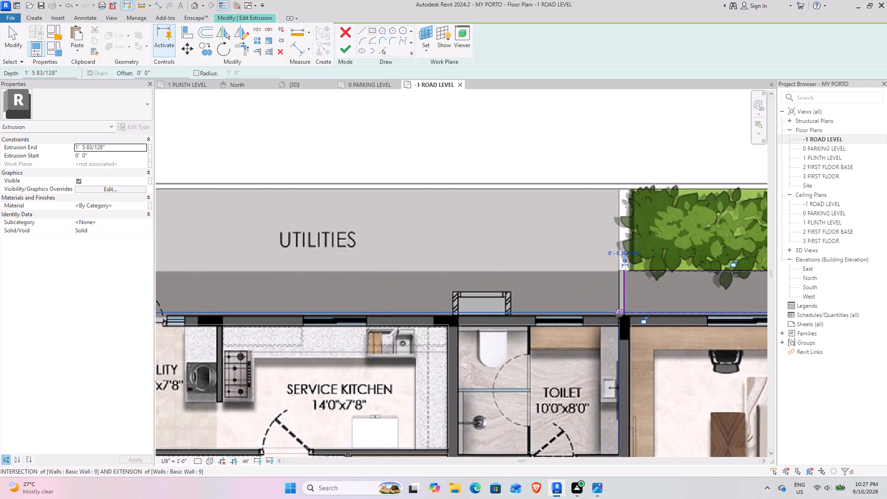
{"action": "left_click", "coordinate": [619, 313]}
{"action": "middle_click_drag", "start_coordinate": [431, 246], "coordinate": [630, 253]}
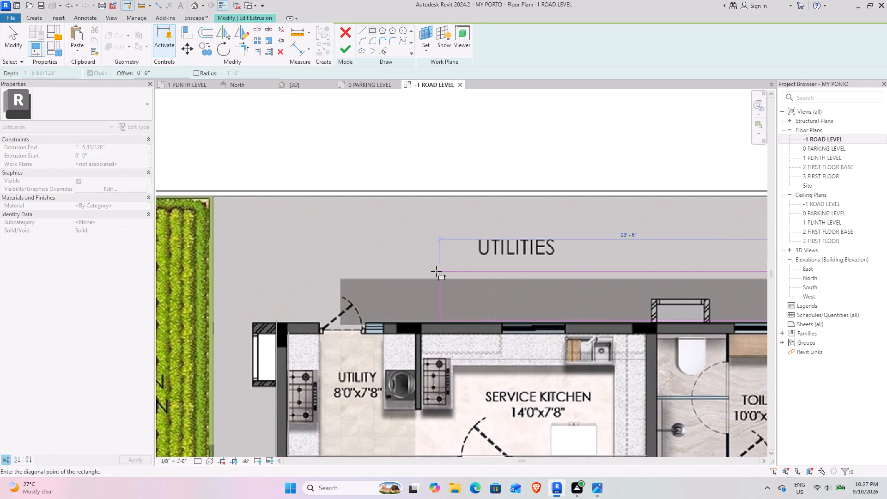
{"action": "scroll", "coordinate": [292, 235], "scroll_direction": "down", "scroll_amount": 4}
{"action": "middle_click_drag", "start_coordinate": [289, 240], "coordinate": [328, 177]}
{"action": "scroll", "coordinate": [294, 164], "scroll_direction": "up", "scroll_amount": 6}
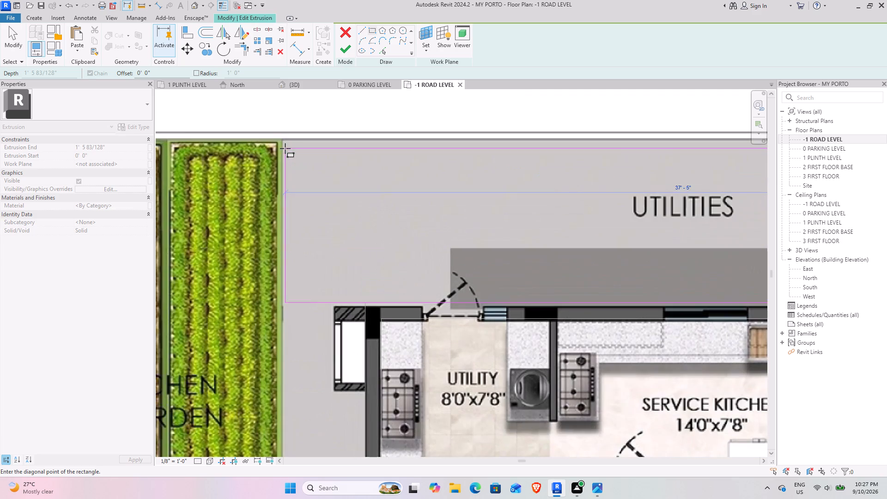
{"action": "left_click", "coordinate": [281, 139]}
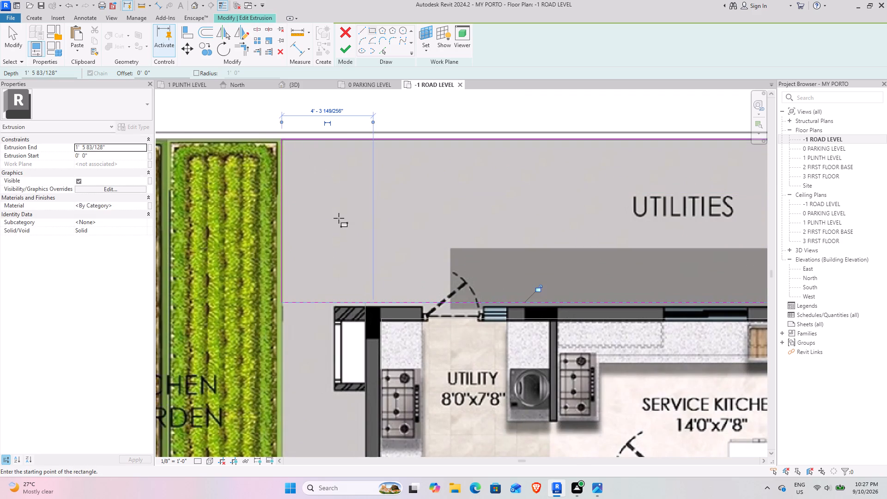
{"action": "key", "text": "Escape"}
{"action": "key", "text": "Escape"}
Trace lines about 12' 8" along the kitchen garden edge, across above the water feature, and back along the utility wall to the utilities rectangle.
{"action": "left_click", "coordinate": [364, 33]}
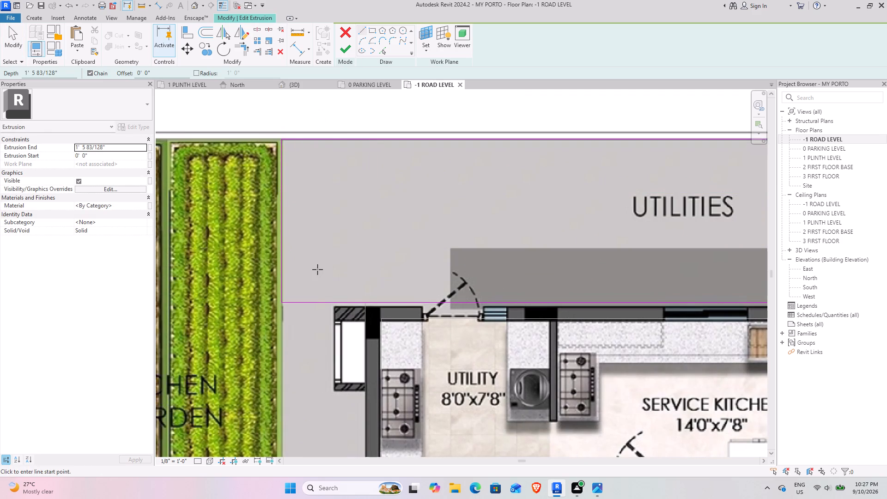
{"action": "middle_click_drag", "start_coordinate": [317, 269], "coordinate": [337, 150]}
{"action": "left_click", "coordinate": [300, 185]}
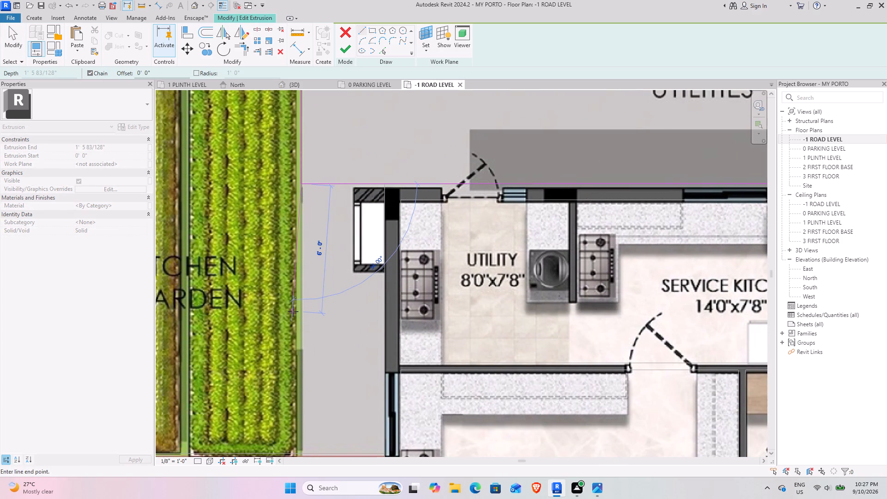
{"action": "middle_click_drag", "start_coordinate": [293, 311], "coordinate": [292, 195]}
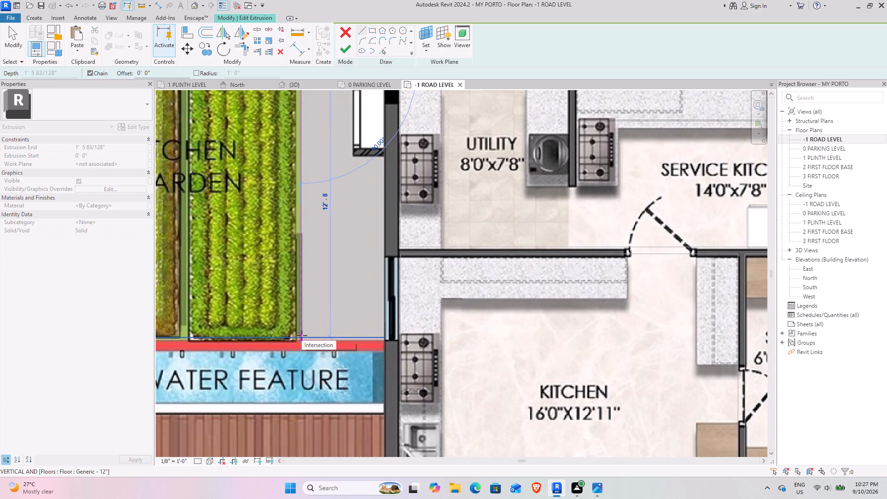
{"action": "left_click", "coordinate": [302, 335]}
{"action": "left_click", "coordinate": [385, 336]}
{"action": "middle_click_drag", "start_coordinate": [380, 225], "coordinate": [380, 335]}
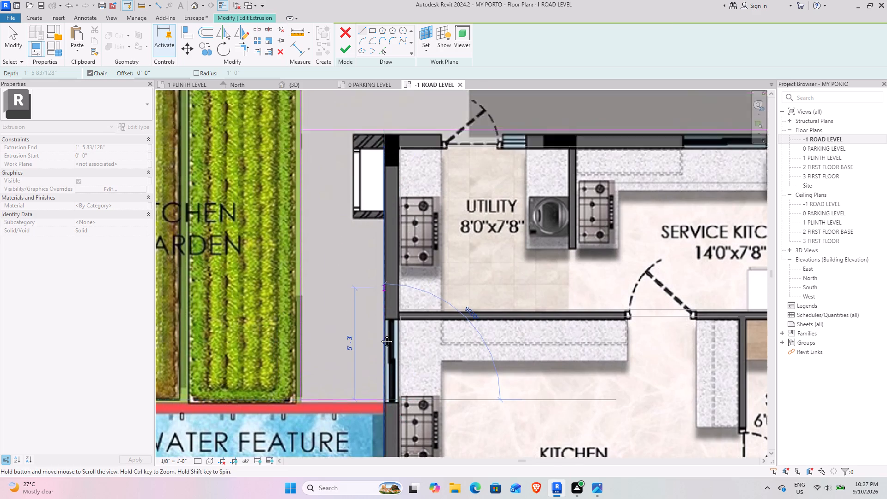
{"action": "middle_click_drag", "start_coordinate": [380, 335], "coordinate": [373, 425]}
{"action": "left_click", "coordinate": [380, 268]}
{"action": "key", "text": "Escape"}
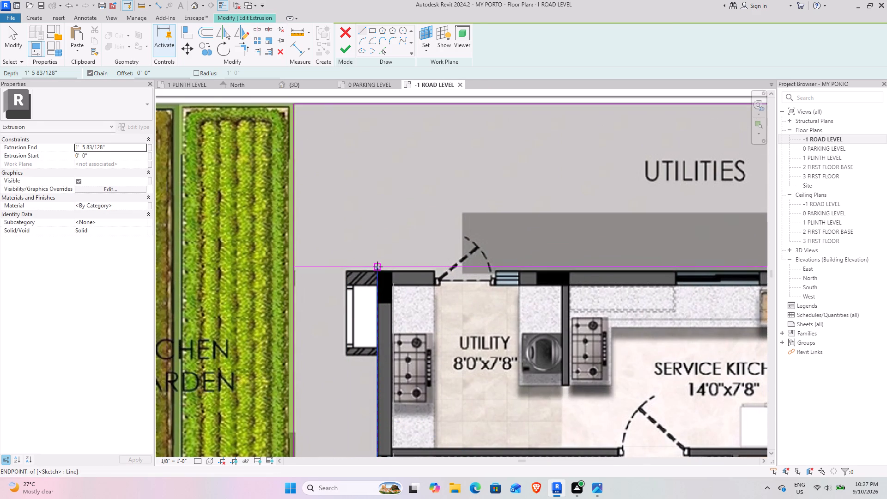
{"action": "key", "text": "Escape"}
Shorten the utilities rectangle's house-side line from the kitchen garden edge to the utility wall's outer corner, merging both areas.
{"action": "left_click", "coordinate": [310, 265]}
{"action": "left_click_drag", "start_coordinate": [295, 266], "coordinate": [348, 261]}
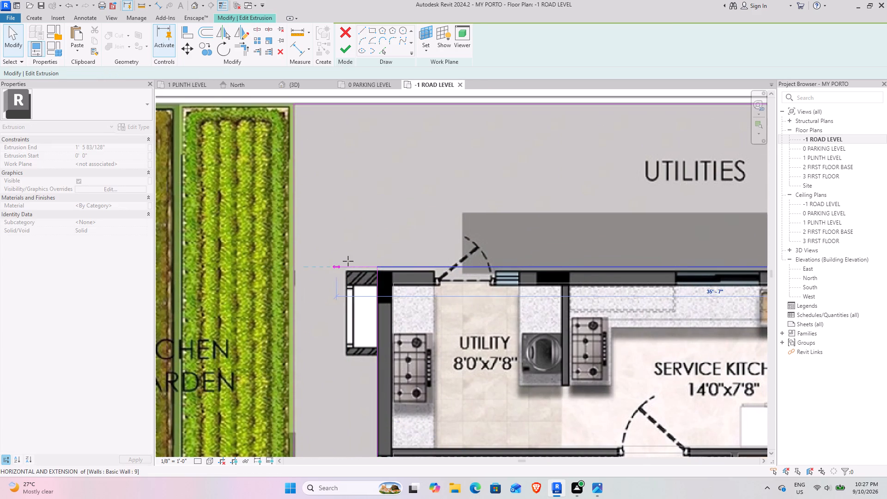
{"action": "left_click_drag", "start_coordinate": [348, 261], "coordinate": [380, 262]}
{"action": "scroll", "coordinate": [382, 277], "scroll_direction": "up", "scroll_amount": 4}
{"action": "left_click", "coordinate": [414, 216]}
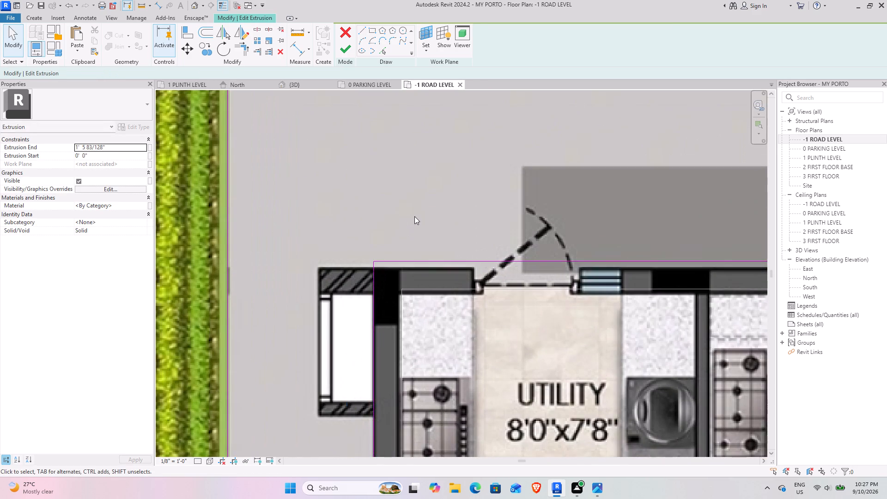
Finish the edited extrusion sketch of the pathways and paving slabs.
{"action": "scroll", "coordinate": [414, 216], "scroll_direction": "down", "scroll_amount": 14}
{"action": "middle_click_drag", "start_coordinate": [490, 265], "coordinate": [427, 194]}
{"action": "middle_click_drag", "start_coordinate": [356, 324], "coordinate": [354, 299]}
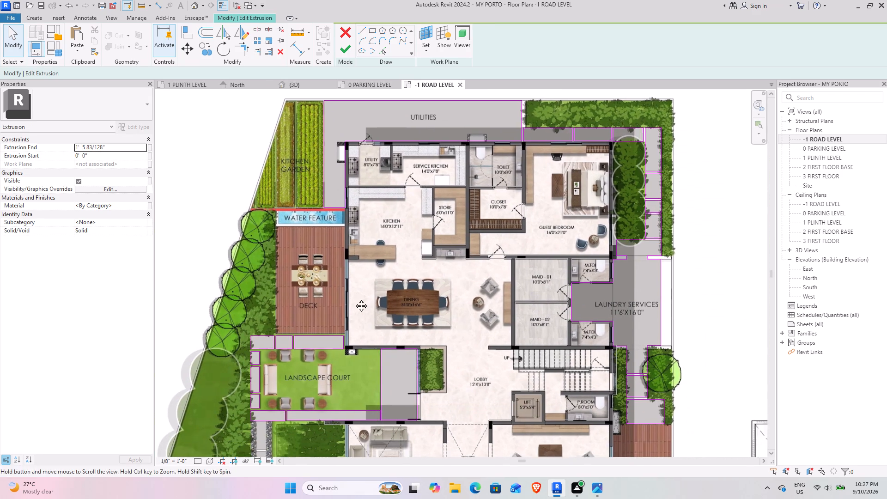
{"action": "middle_click_drag", "start_coordinate": [354, 299], "coordinate": [354, 234]}
{"action": "middle_click_drag", "start_coordinate": [382, 324], "coordinate": [416, 205]}
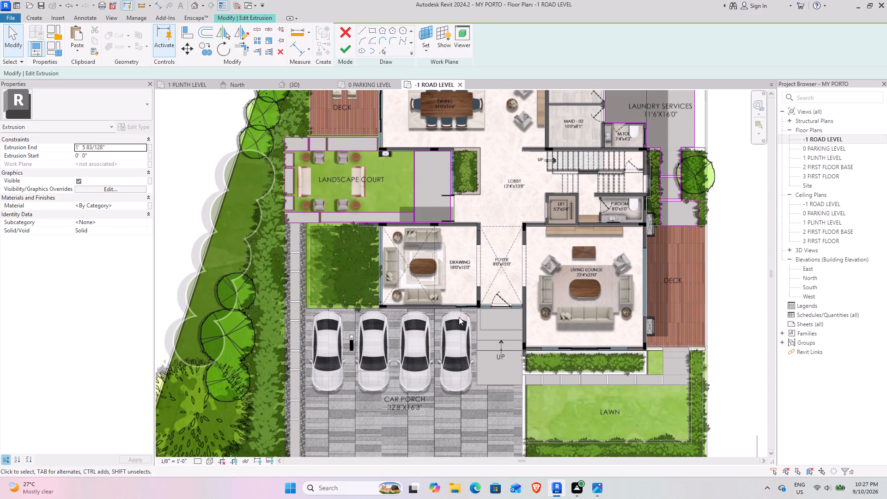
{"action": "middle_click_drag", "start_coordinate": [459, 317], "coordinate": [424, 359]}
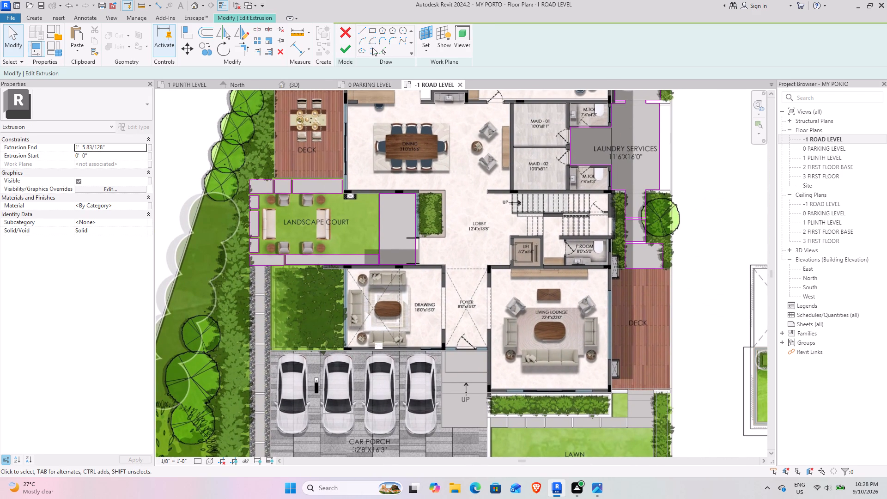
{"action": "left_click", "coordinate": [349, 53]}
Examine the extruded pathways and paving slabs around the house from several sides in the 3D view.
{"action": "left_click", "coordinate": [302, 82]}
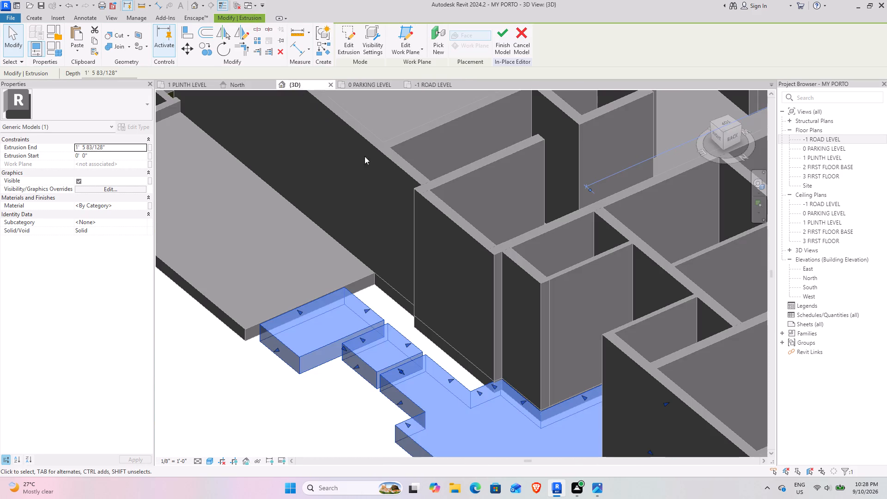
{"action": "scroll", "coordinate": [389, 269], "scroll_direction": "down", "scroll_amount": 9}
{"action": "left_click", "coordinate": [312, 377]}
{"action": "scroll", "coordinate": [312, 377], "scroll_direction": "down", "scroll_amount": 4}
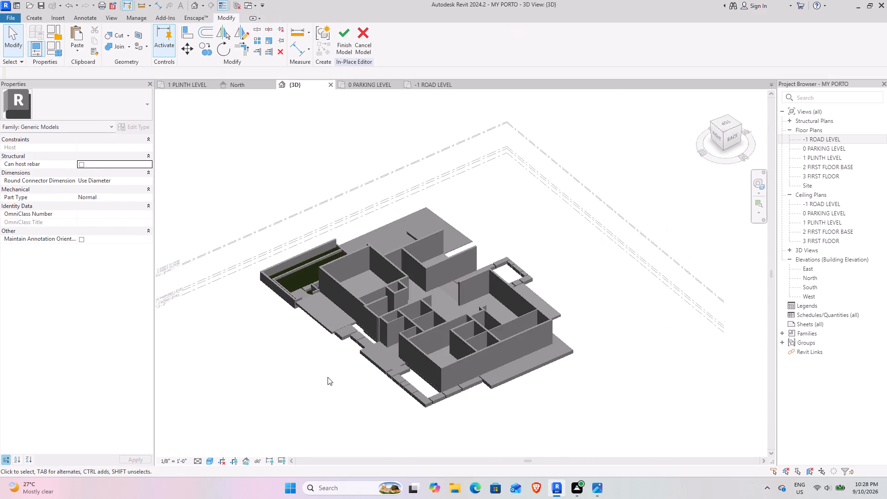
{"action": "middle_click_drag", "start_coordinate": [478, 414], "coordinate": [298, 420], "text": "shift"}
{"action": "middle_click_drag", "start_coordinate": [397, 381], "coordinate": [457, 426], "text": "shift"}
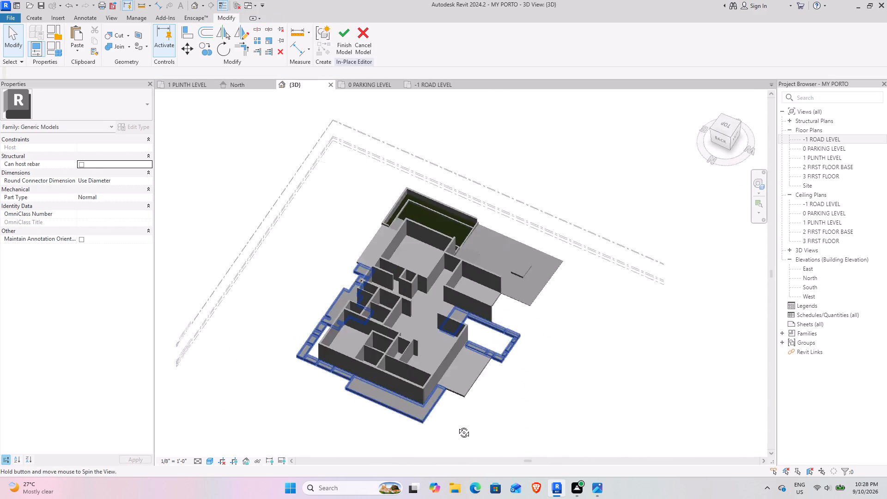
{"action": "middle_click_drag", "start_coordinate": [457, 426], "coordinate": [330, 451], "text": "shift"}
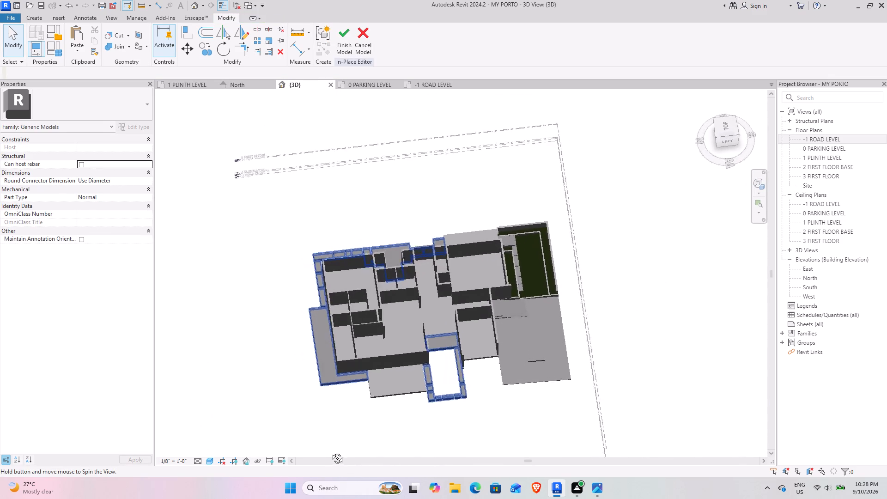
{"action": "middle_click_drag", "start_coordinate": [330, 451], "coordinate": [185, 402], "text": "shift"}
{"action": "middle_click_drag", "start_coordinate": [405, 401], "coordinate": [300, 408], "text": "shift"}
{"action": "scroll", "coordinate": [550, 321], "scroll_direction": "up", "scroll_amount": 8}
{"action": "middle_click_drag", "start_coordinate": [463, 365], "coordinate": [422, 404], "text": "shift"}
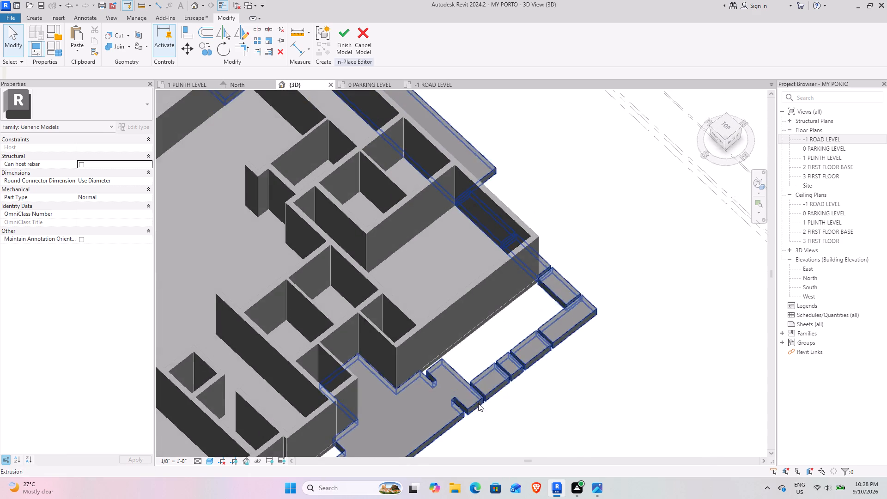
{"action": "middle_click_drag", "start_coordinate": [475, 397], "coordinate": [365, 384]}
{"action": "scroll", "coordinate": [376, 350], "scroll_direction": "down", "scroll_amount": 5}
{"action": "middle_click_drag", "start_coordinate": [366, 353], "coordinate": [416, 342], "text": "shift"}
{"action": "middle_click_drag", "start_coordinate": [360, 396], "coordinate": [479, 266]}
{"action": "middle_click_drag", "start_coordinate": [458, 324], "coordinate": [469, 310], "text": "shift"}
{"action": "scroll", "coordinate": [456, 290], "scroll_direction": "down", "scroll_amount": 3}
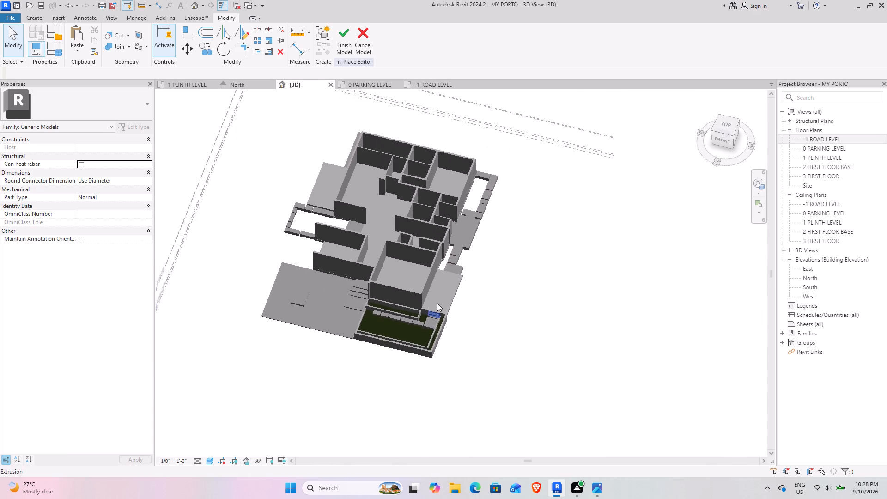
{"action": "middle_click_drag", "start_coordinate": [437, 303], "coordinate": [445, 358]}
On the -1 ROAD LEVEL plan, measure the thickness of the short outer wall between the guest bedroom paving and laundry services.
{"action": "left_click", "coordinate": [447, 86]}
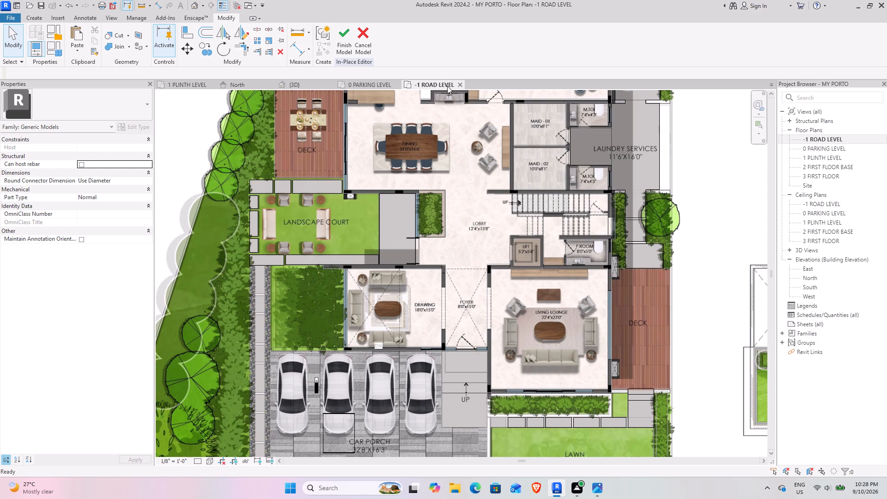
{"action": "middle_click_drag", "start_coordinate": [511, 130], "coordinate": [440, 229]}
{"action": "scroll", "coordinate": [510, 131], "scroll_direction": "down", "scroll_amount": 1}
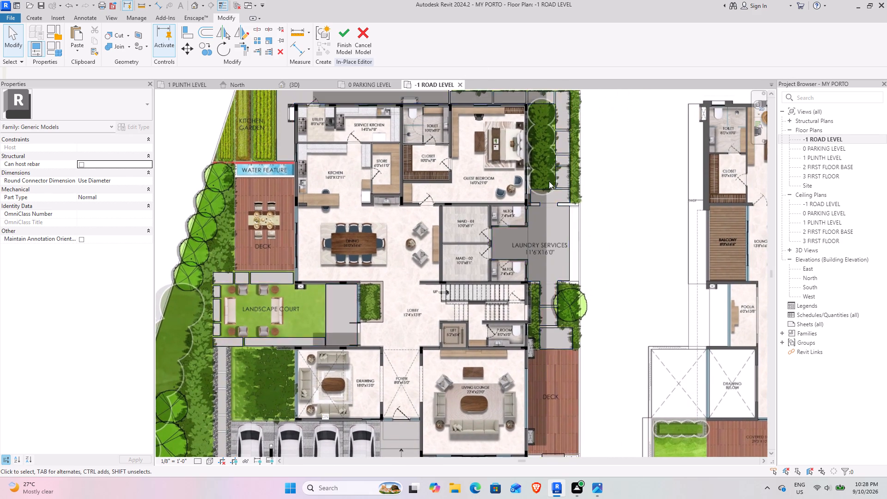
{"action": "scroll", "coordinate": [557, 166], "scroll_direction": "up", "scroll_amount": 4}
{"action": "middle_click_drag", "start_coordinate": [498, 241], "coordinate": [454, 287]}
{"action": "scroll", "coordinate": [506, 268], "scroll_direction": "up", "scroll_amount": 3}
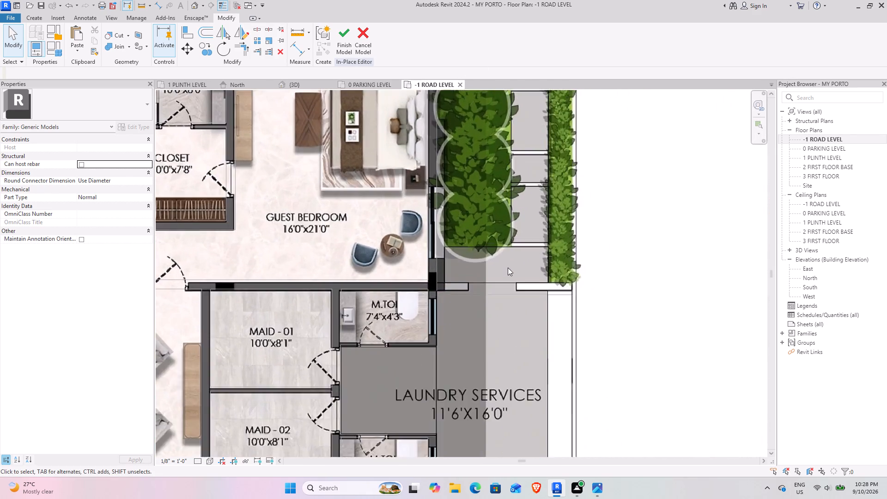
{"action": "scroll", "coordinate": [508, 268], "scroll_direction": "up", "scroll_amount": 9}
{"action": "middle_click_drag", "start_coordinate": [494, 256], "coordinate": [443, 292]}
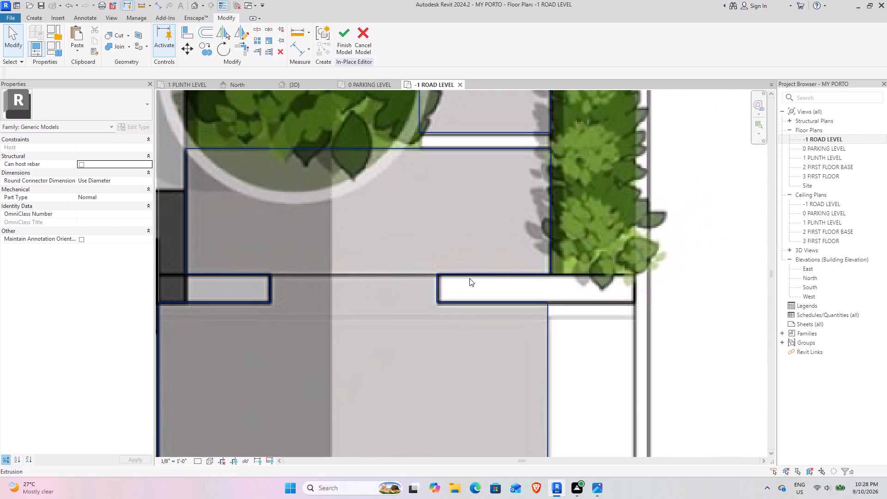
{"action": "scroll", "coordinate": [469, 278], "scroll_direction": "up", "scroll_amount": 4}
{"action": "left_click", "coordinate": [160, 2]}
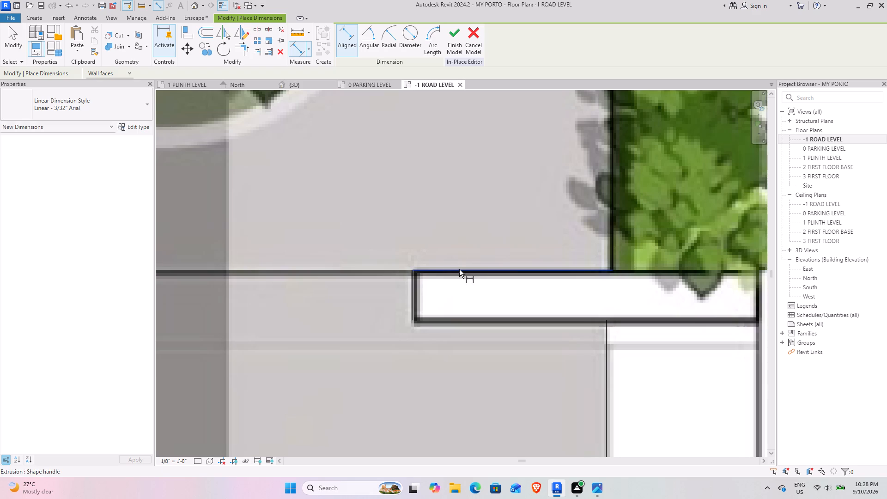
{"action": "left_click", "coordinate": [459, 269]}
{"action": "left_click", "coordinate": [471, 322]}
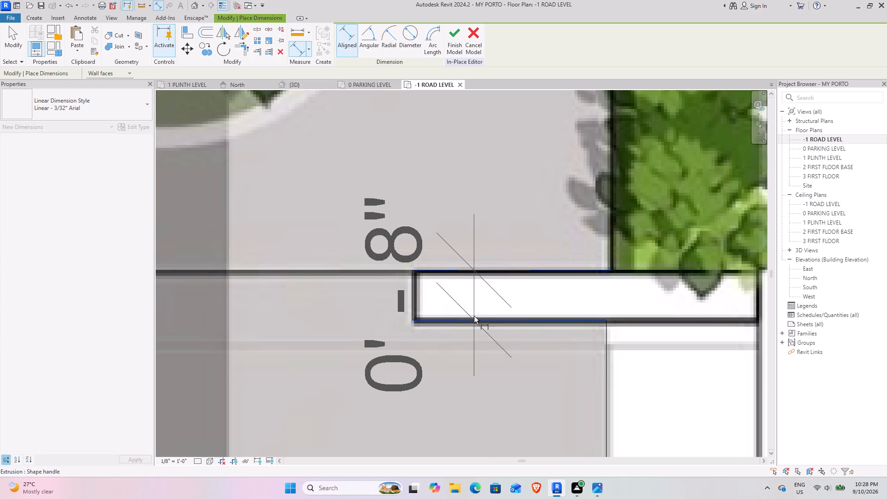
{"action": "key", "text": "Escape"}
{"action": "key", "text": "Escape"}
{"action": "key", "text": "Escape"}
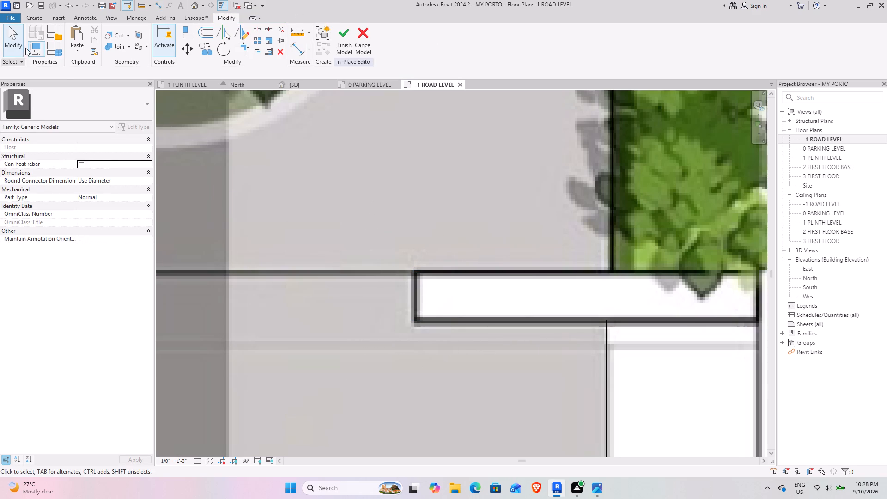
Finish the in-place model of the pathways and paving slabs, dismissing the reminder without saving the project.
{"action": "scroll", "coordinate": [550, 282], "scroll_direction": "down", "scroll_amount": 5}
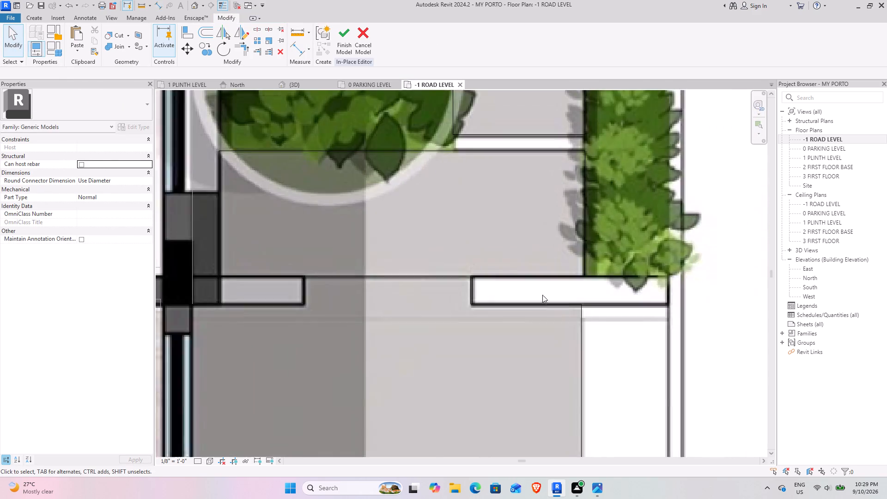
{"action": "scroll", "coordinate": [441, 308], "scroll_direction": "down", "scroll_amount": 5}
{"action": "middle_click_drag", "start_coordinate": [367, 280], "coordinate": [406, 250]}
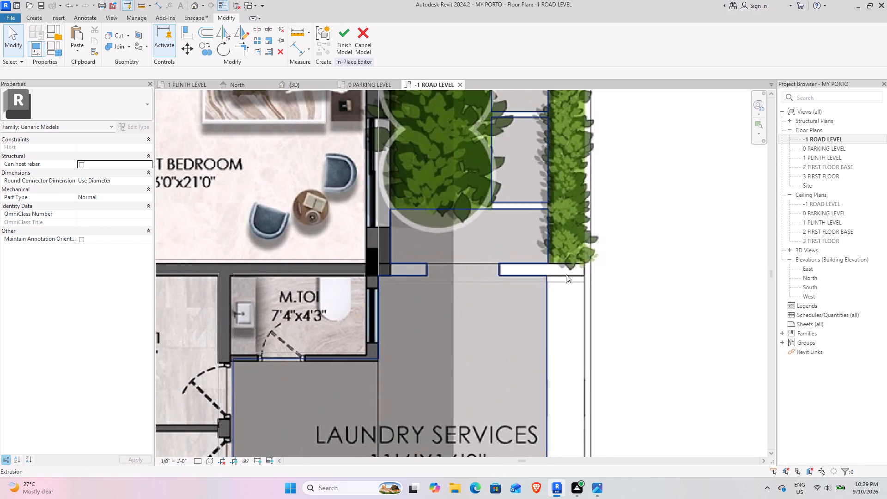
{"action": "scroll", "coordinate": [564, 274], "scroll_direction": "up", "scroll_amount": 4}
{"action": "scroll", "coordinate": [408, 349], "scroll_direction": "down", "scroll_amount": 8}
{"action": "middle_click_drag", "start_coordinate": [416, 330], "coordinate": [407, 179]}
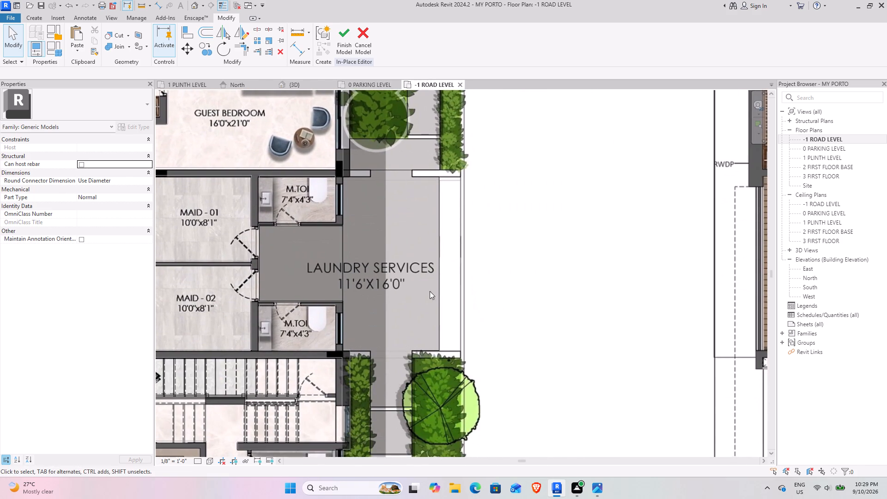
{"action": "middle_click_drag", "start_coordinate": [428, 364], "coordinate": [428, 180]}
{"action": "middle_click_drag", "start_coordinate": [443, 404], "coordinate": [440, 183]}
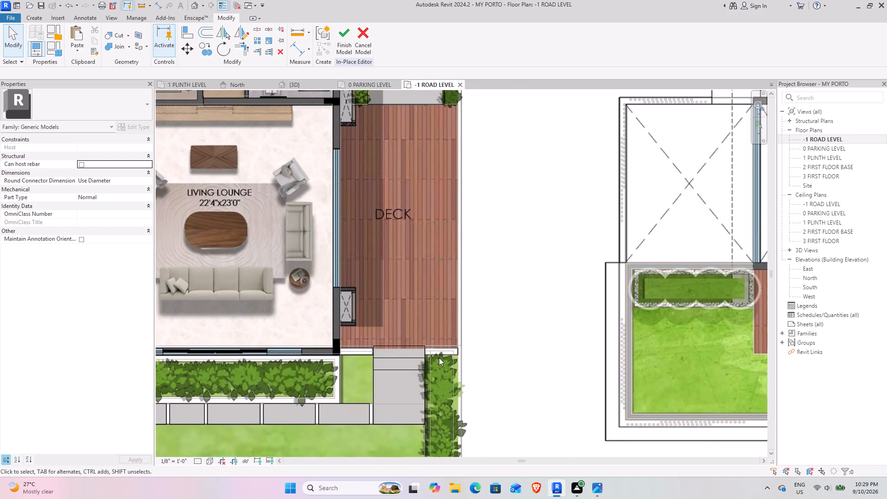
{"action": "scroll", "coordinate": [440, 353], "scroll_direction": "up", "scroll_amount": 3}
{"action": "left_click", "coordinate": [348, 40]}
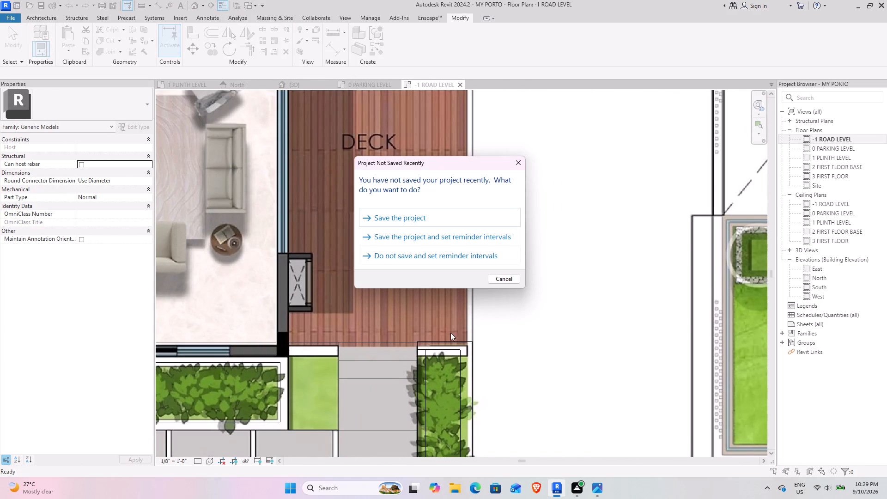
{"action": "left_click", "coordinate": [505, 280]}
Start a new wall based on the short planter wall at the lounge deck's end, with an unconnected height of 3'.
{"action": "scroll", "coordinate": [434, 360], "scroll_direction": "up", "scroll_amount": 4}
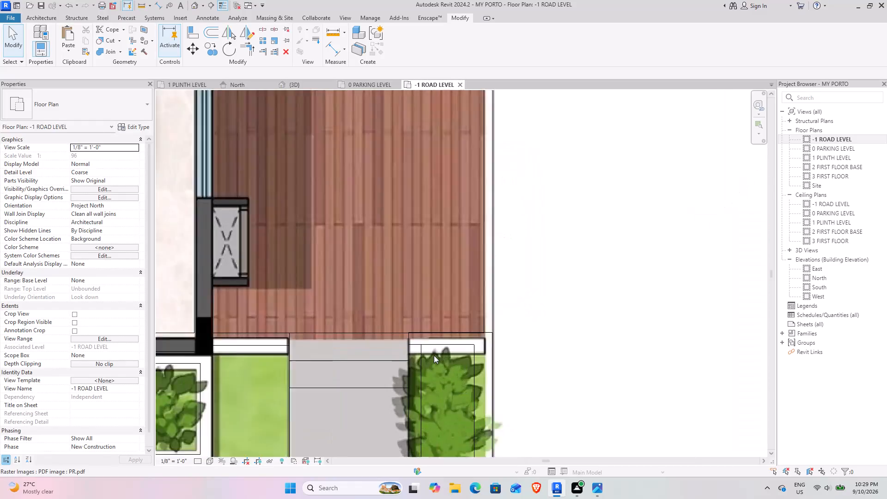
{"action": "scroll", "coordinate": [434, 355], "scroll_direction": "up", "scroll_amount": 1}
{"action": "left_click", "coordinate": [410, 341]}
{"action": "scroll", "coordinate": [370, 229], "scroll_direction": "down", "scroll_amount": 5}
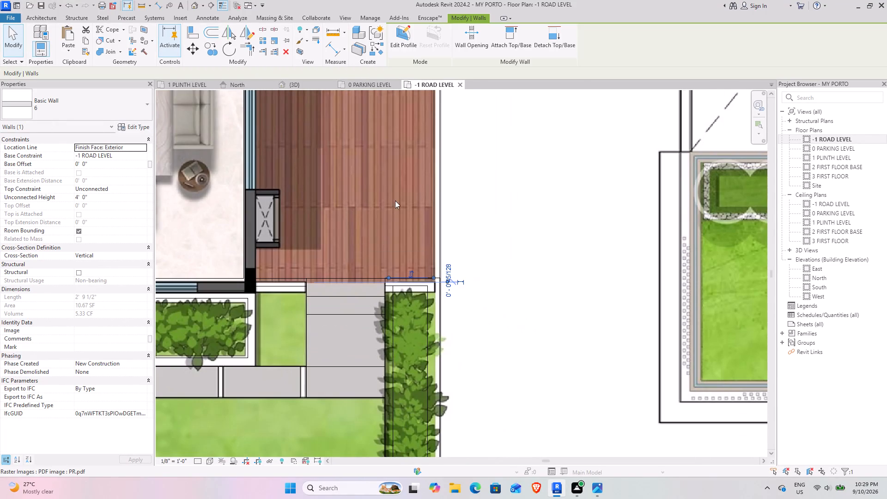
{"action": "middle_click_drag", "start_coordinate": [254, 226], "coordinate": [265, 280]}
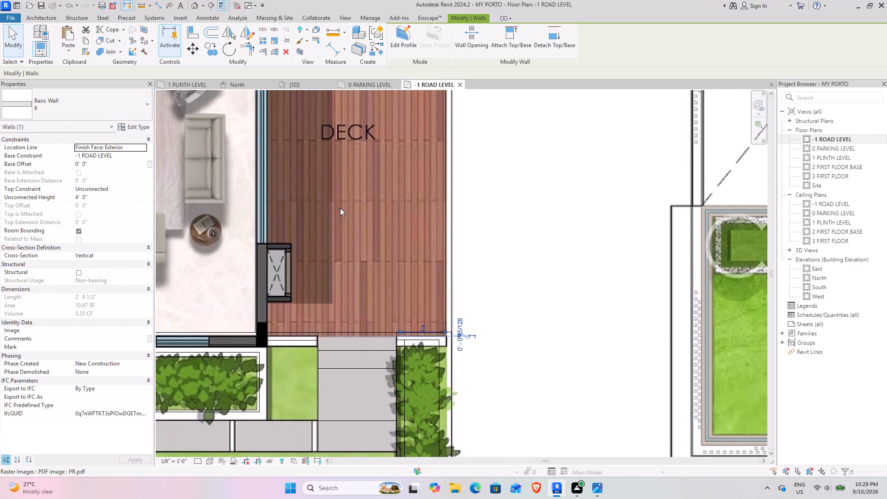
{"action": "middle_click_drag", "start_coordinate": [344, 207], "coordinate": [413, 470]}
{"action": "middle_click_drag", "start_coordinate": [409, 265], "coordinate": [361, 340]}
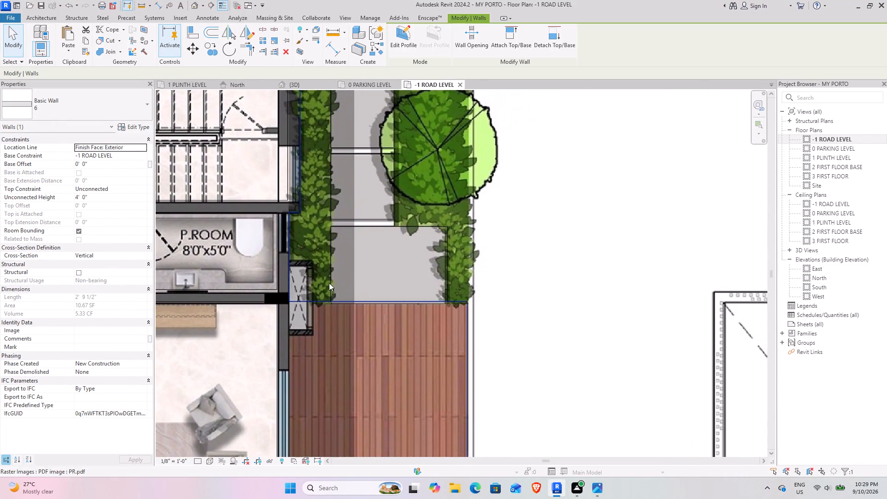
{"action": "left_click", "coordinate": [371, 47]}
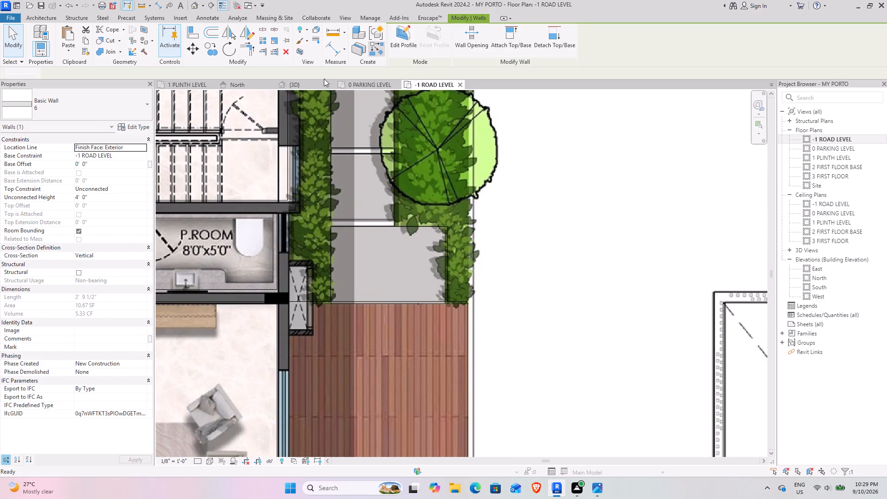
{"action": "left_click", "coordinate": [102, 198]}
{"action": "key", "text": "3"}
{"action": "key", "text": "Return"}
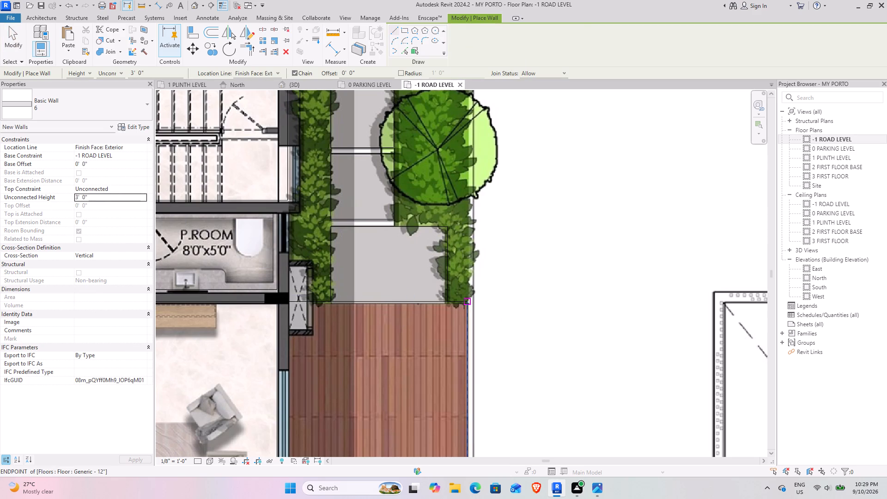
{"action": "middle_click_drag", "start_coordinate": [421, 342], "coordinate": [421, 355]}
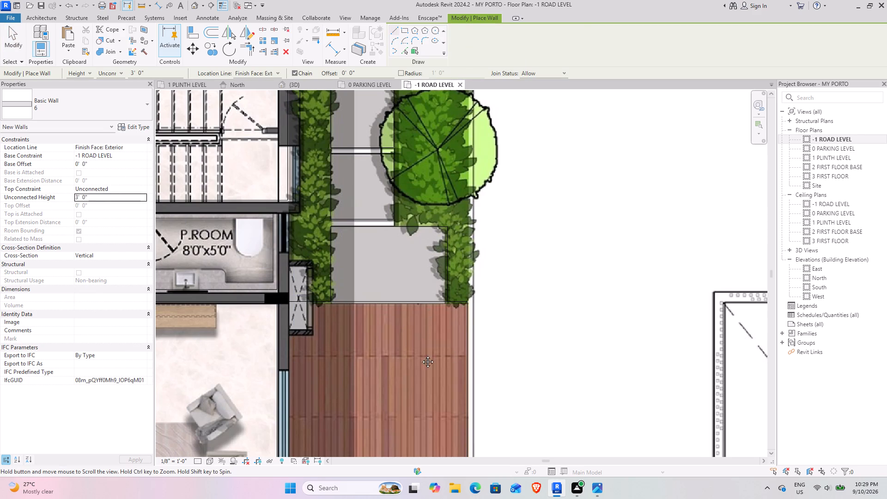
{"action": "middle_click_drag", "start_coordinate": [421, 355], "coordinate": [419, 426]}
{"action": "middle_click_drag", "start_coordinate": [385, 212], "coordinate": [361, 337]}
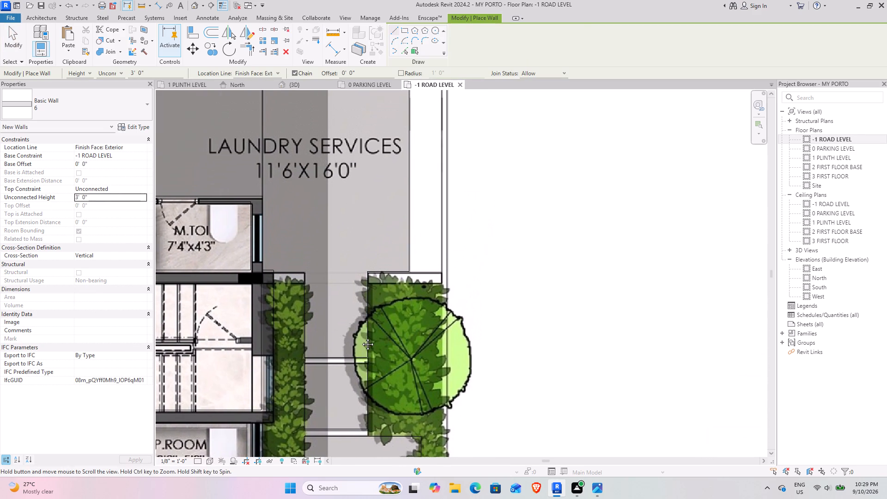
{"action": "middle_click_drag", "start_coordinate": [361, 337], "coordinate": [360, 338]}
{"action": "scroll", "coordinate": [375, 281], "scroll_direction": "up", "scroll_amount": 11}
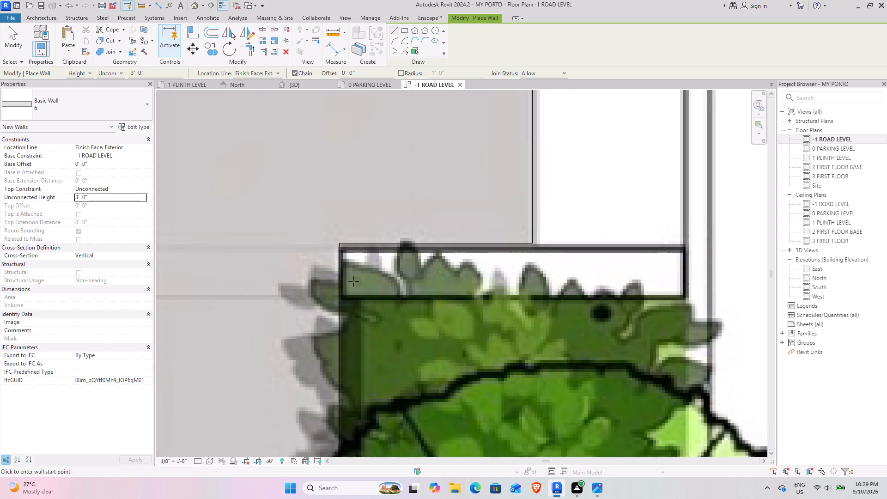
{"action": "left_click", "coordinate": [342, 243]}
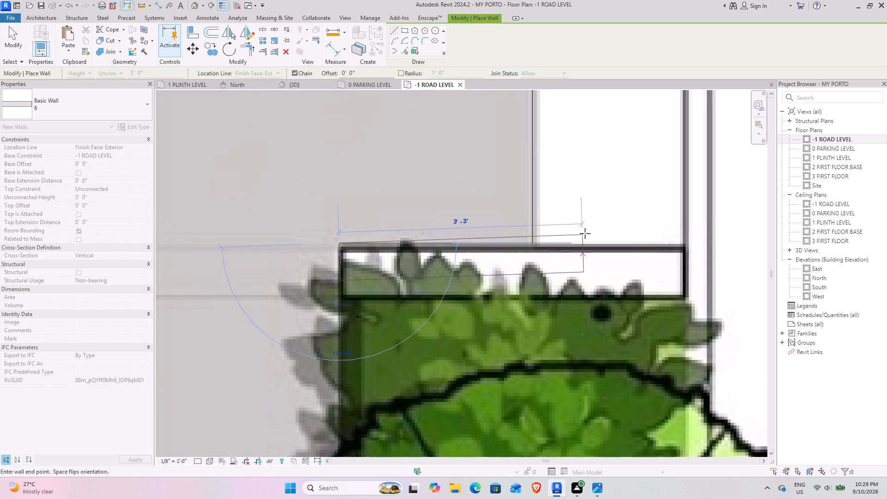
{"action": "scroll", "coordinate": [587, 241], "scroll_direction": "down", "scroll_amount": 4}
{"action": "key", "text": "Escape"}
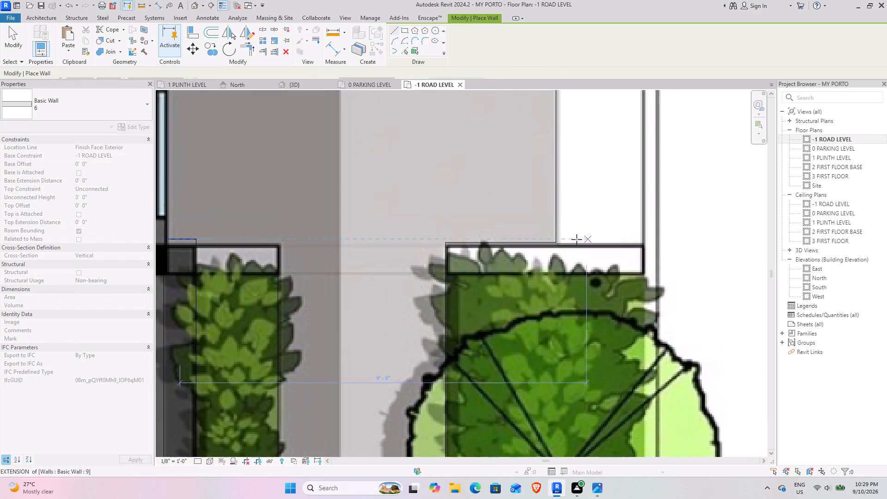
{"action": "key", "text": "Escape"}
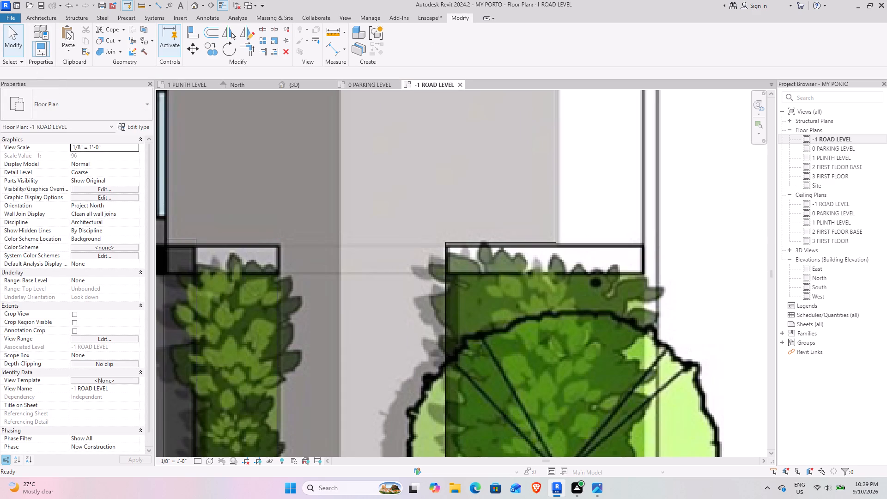
Draw a Generic - 8" wall about 4' 8" long between laundry services and the outer planter with the round tree.
{"action": "left_click", "coordinate": [37, 19]}
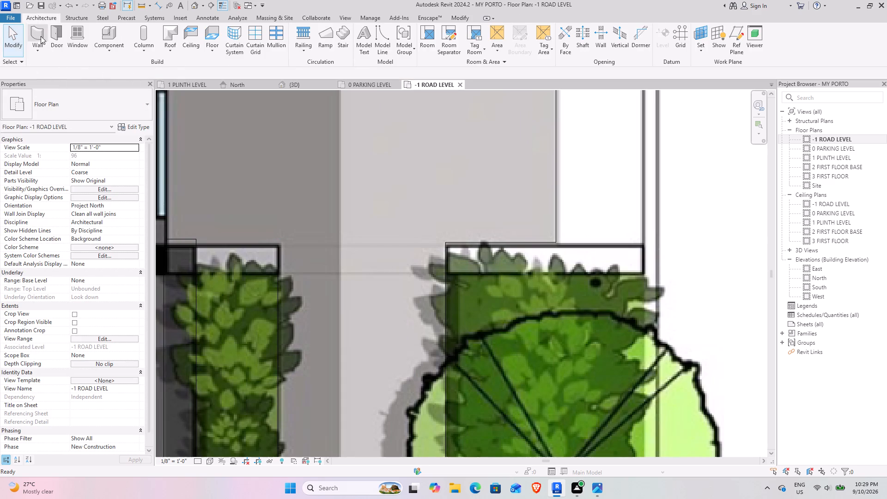
{"action": "left_click", "coordinate": [41, 36]}
{"action": "left_click", "coordinate": [50, 110]}
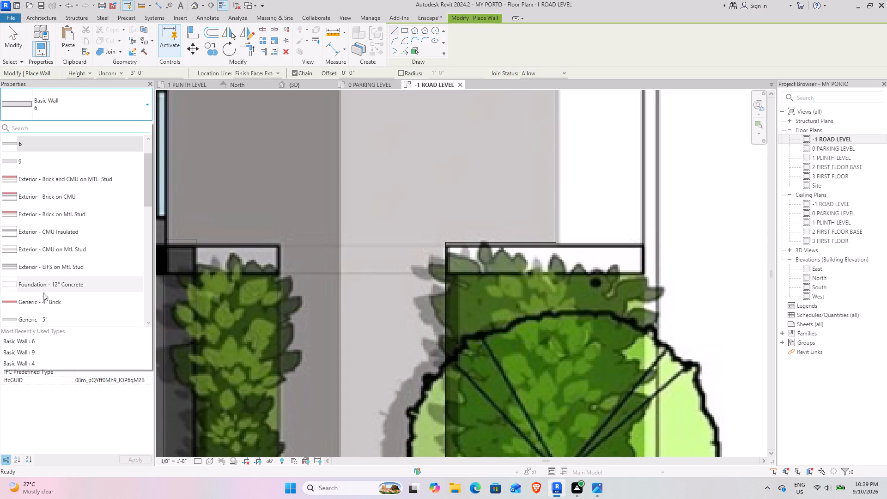
{"action": "scroll", "coordinate": [30, 199], "scroll_direction": "up", "scroll_amount": 3}
{"action": "scroll", "coordinate": [30, 199], "scroll_direction": "down", "scroll_amount": 2}
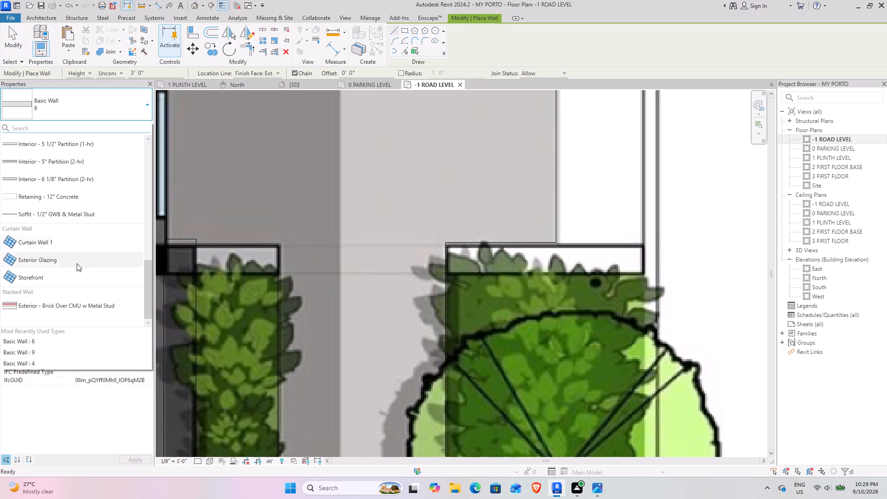
{"action": "scroll", "coordinate": [67, 189], "scroll_direction": "up", "scroll_amount": 1}
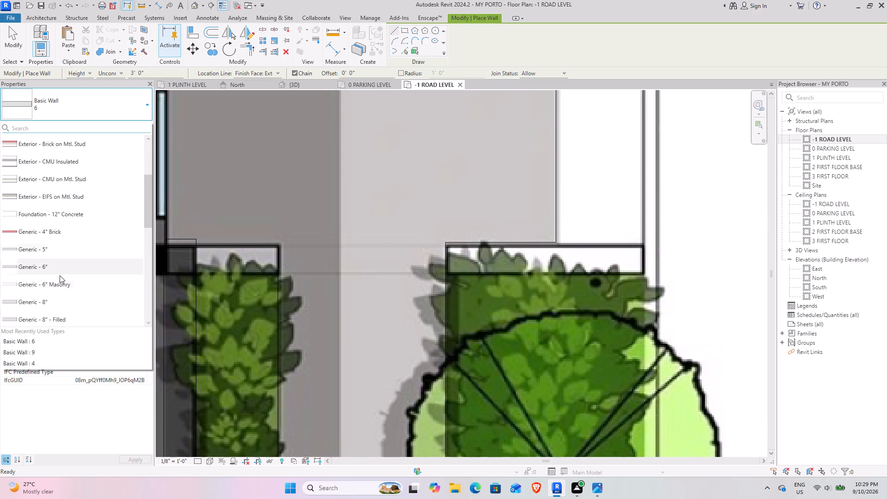
{"action": "left_click", "coordinate": [62, 306]}
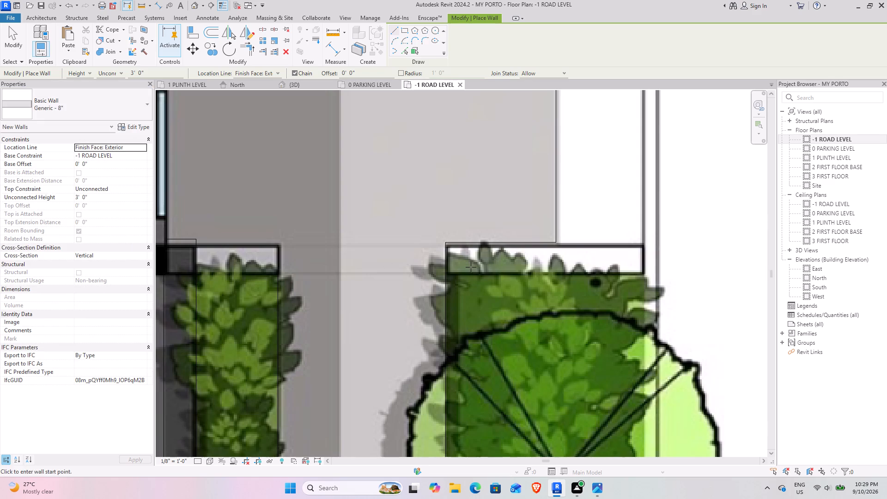
{"action": "left_click", "coordinate": [443, 246]}
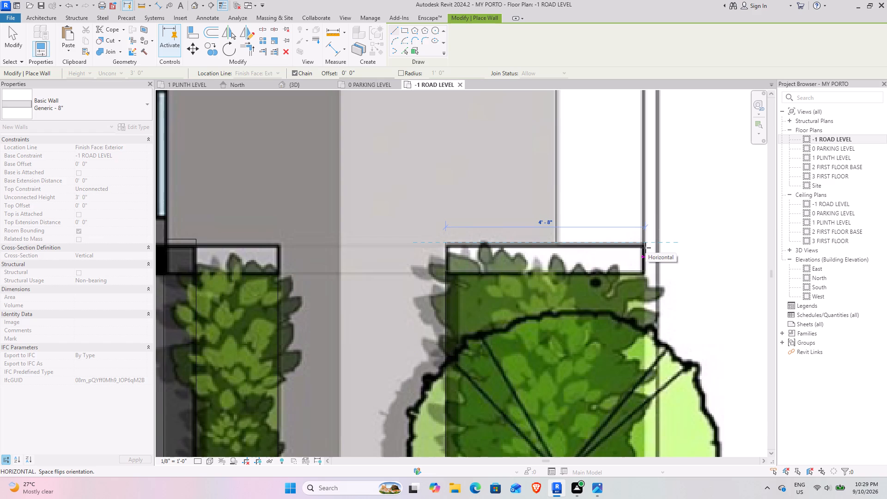
{"action": "left_click", "coordinate": [645, 248]}
{"action": "key", "text": "Escape"}
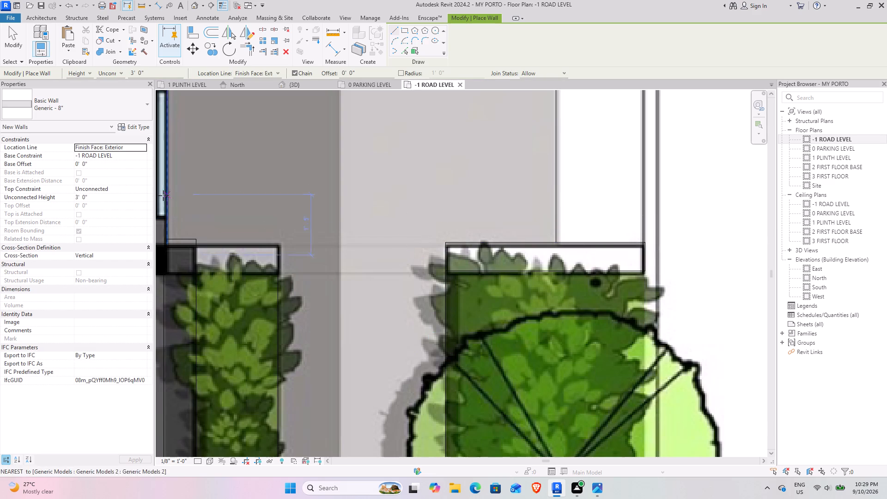
Draw a Generic - 8" wall about 1' 11" long between laundry services and the hedge planter running along the house.
{"action": "middle_click_drag", "start_coordinate": [399, 175], "coordinate": [367, 356]}
{"action": "scroll", "coordinate": [431, 169], "scroll_direction": "down", "scroll_amount": 4}
{"action": "middle_click_drag", "start_coordinate": [416, 149], "coordinate": [416, 155]}
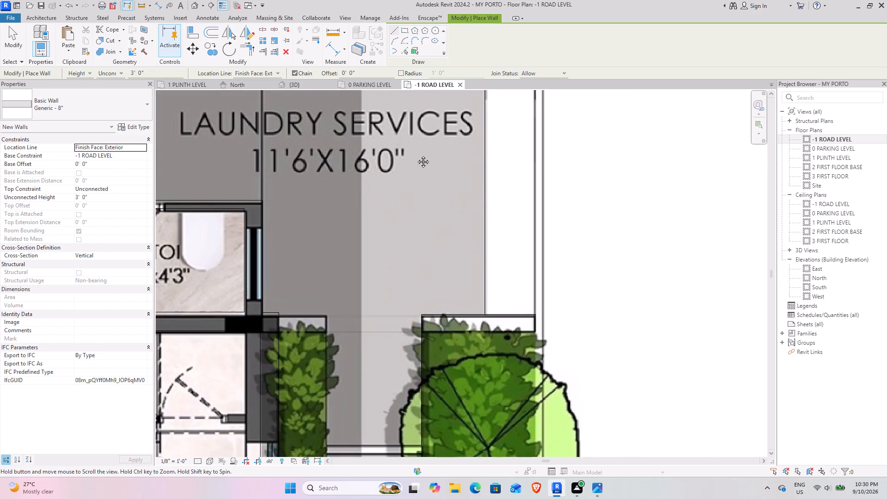
{"action": "middle_click_drag", "start_coordinate": [416, 155], "coordinate": [481, 101]}
{"action": "scroll", "coordinate": [315, 215], "scroll_direction": "up", "scroll_amount": 4}
{"action": "scroll", "coordinate": [344, 264], "scroll_direction": "up", "scroll_amount": 3}
{"action": "middle_click_drag", "start_coordinate": [358, 271], "coordinate": [331, 195]}
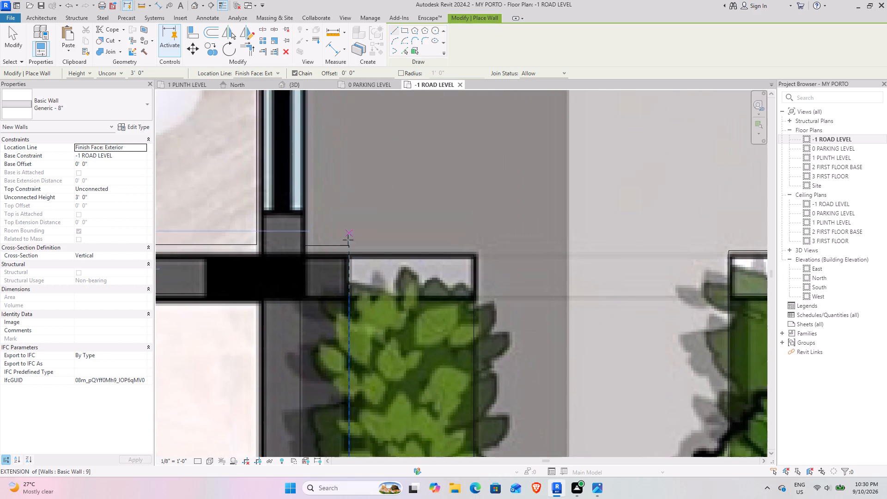
{"action": "left_click", "coordinate": [347, 245]}
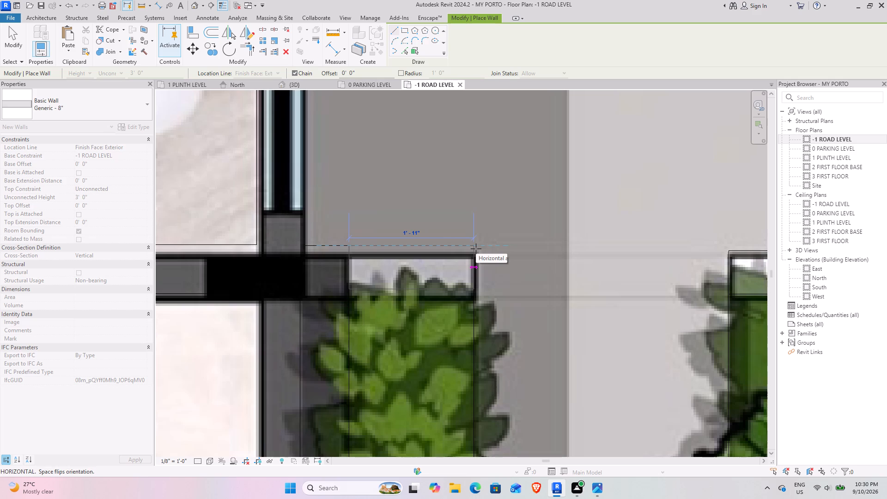
{"action": "key", "text": "Escape"}
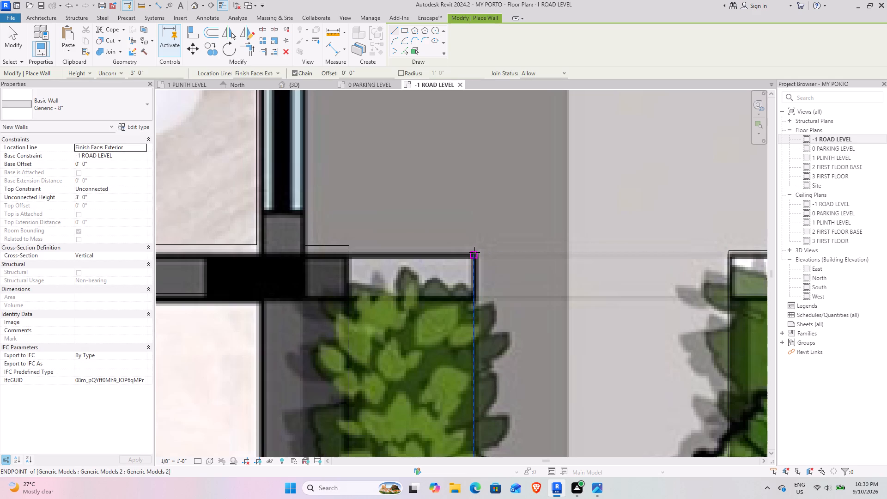
{"action": "left_click", "coordinate": [474, 252]}
{"action": "key", "text": "space"}
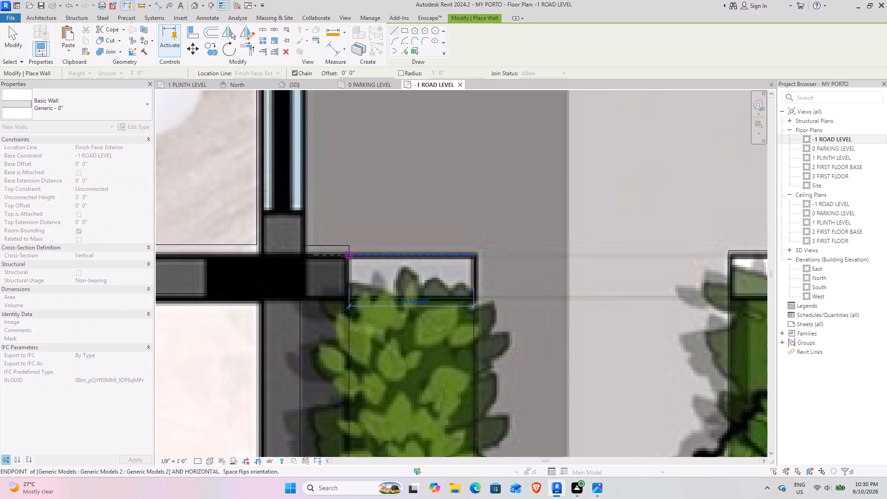
{"action": "left_click", "coordinate": [346, 256]}
{"action": "key", "text": "Escape"}
Draw a Generic - 8" wall about 2' 7" long between laundry services and the guest bedroom paving, meeting the house's outer wall.
{"action": "scroll", "coordinate": [379, 190], "scroll_direction": "down", "scroll_amount": 5}
{"action": "middle_click_drag", "start_coordinate": [380, 162], "coordinate": [305, 351]}
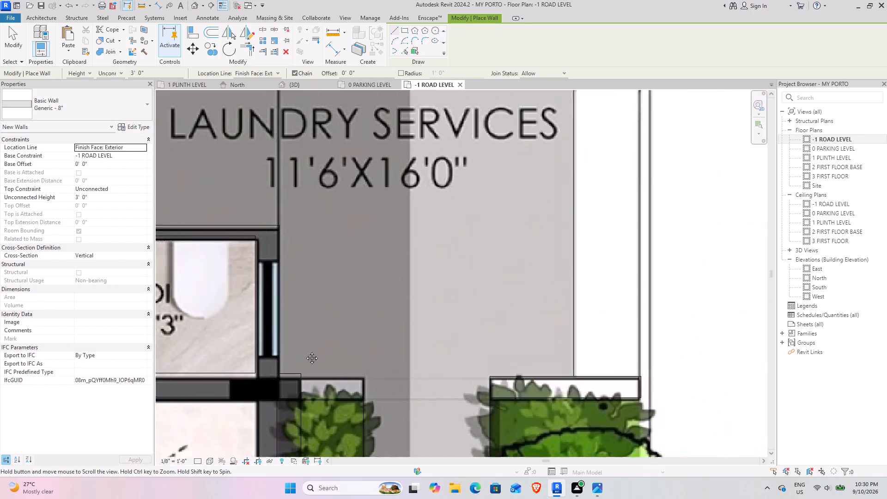
{"action": "middle_click_drag", "start_coordinate": [305, 351], "coordinate": [296, 371]}
{"action": "middle_click_drag", "start_coordinate": [350, 248], "coordinate": [344, 414]}
{"action": "middle_click_drag", "start_coordinate": [315, 237], "coordinate": [340, 408]}
{"action": "scroll", "coordinate": [280, 219], "scroll_direction": "up", "scroll_amount": 4}
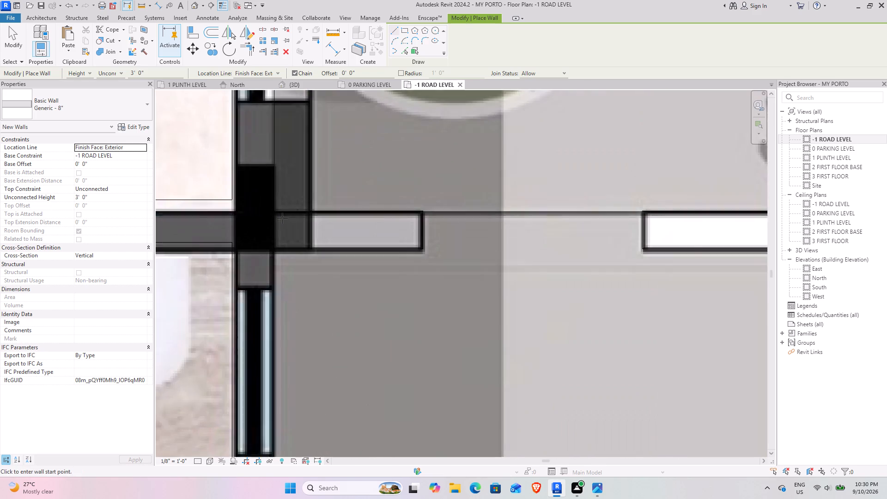
{"action": "scroll", "coordinate": [282, 218], "scroll_direction": "up", "scroll_amount": 4}
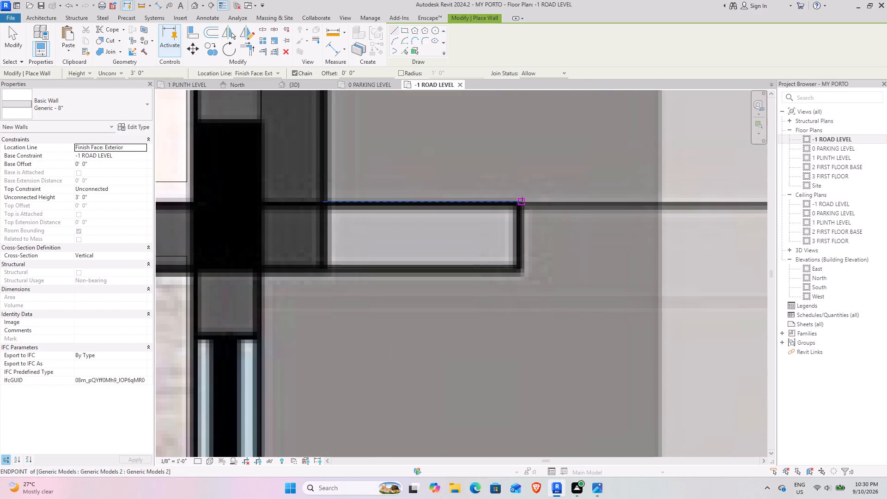
{"action": "left_click", "coordinate": [522, 202]}
{"action": "key", "text": "space"}
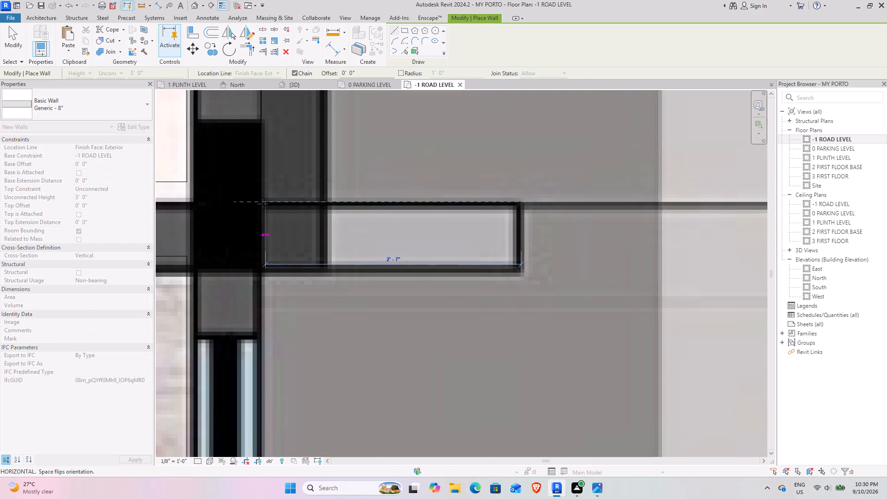
{"action": "left_click", "coordinate": [261, 203]}
{"action": "key", "text": "Escape"}
Draw a Generic - 8" wall over the outlined outer wall between laundry services and the guest bedroom paving, and finish placing walls.
{"action": "scroll", "coordinate": [339, 195], "scroll_direction": "down", "scroll_amount": 4}
{"action": "middle_click_drag", "start_coordinate": [570, 193], "coordinate": [246, 271]}
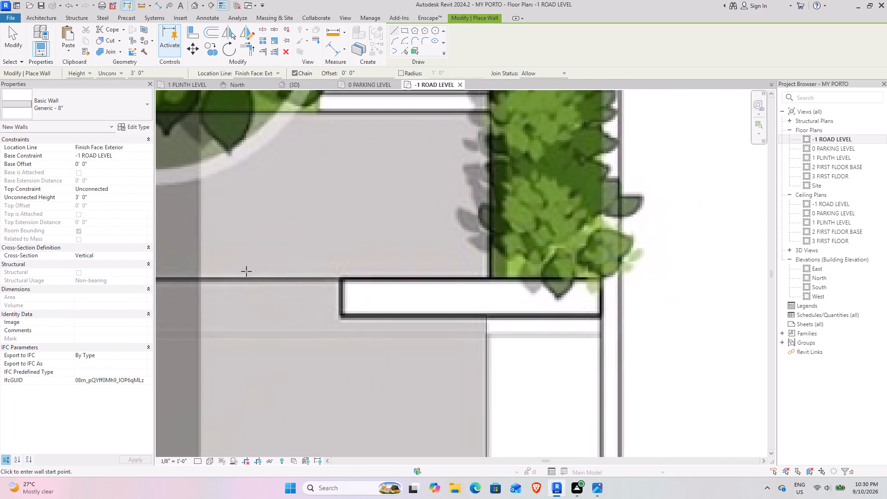
{"action": "scroll", "coordinate": [302, 283], "scroll_direction": "up", "scroll_amount": 4}
{"action": "left_click", "coordinate": [371, 273]}
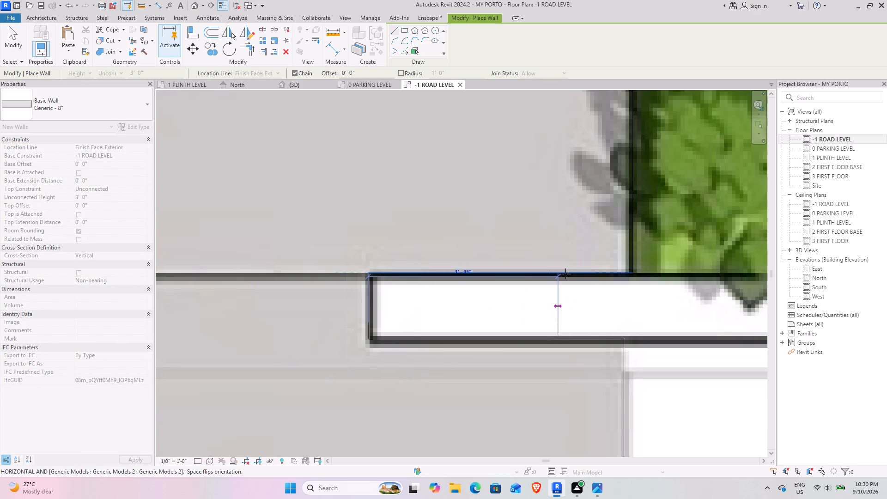
{"action": "middle_click_drag", "start_coordinate": [587, 268], "coordinate": [149, 275]}
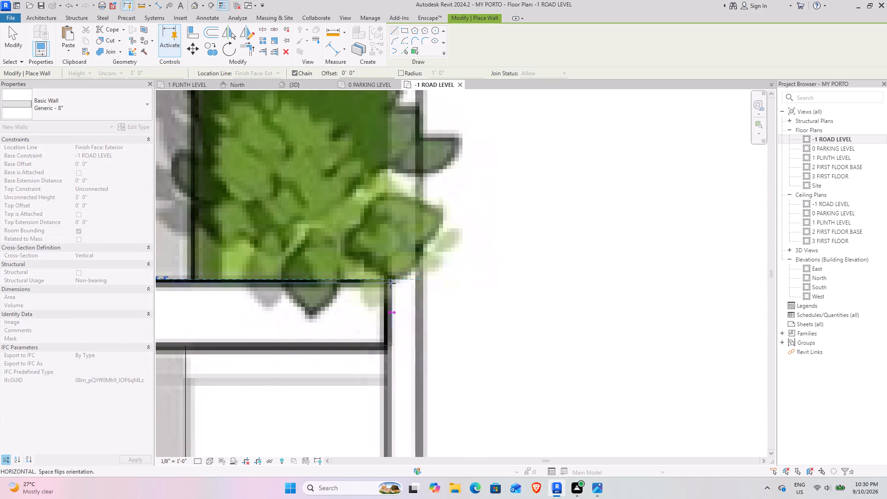
{"action": "left_click", "coordinate": [389, 286]}
{"action": "key", "text": "Escape"}
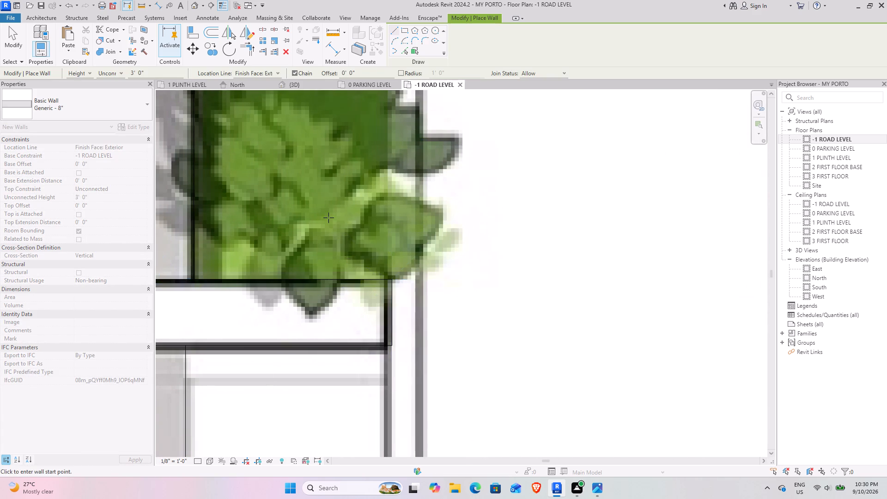
{"action": "scroll", "coordinate": [326, 212], "scroll_direction": "down", "scroll_amount": 5}
{"action": "middle_click_drag", "start_coordinate": [299, 191], "coordinate": [593, 286]}
{"action": "scroll", "coordinate": [465, 267], "scroll_direction": "down", "scroll_amount": 9}
{"action": "middle_click_drag", "start_coordinate": [401, 298], "coordinate": [397, 292]}
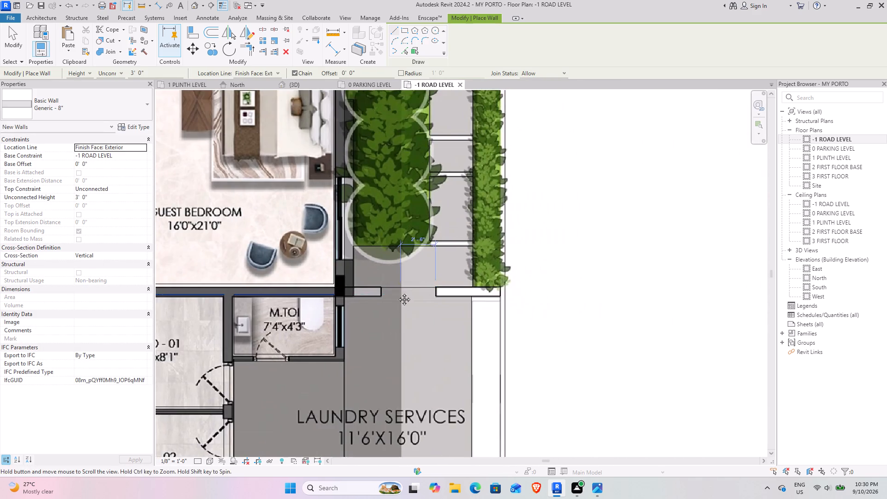
{"action": "middle_click_drag", "start_coordinate": [397, 292], "coordinate": [377, 151]}
{"action": "middle_click_drag", "start_coordinate": [371, 325], "coordinate": [346, 160]}
{"action": "middle_click_drag", "start_coordinate": [358, 299], "coordinate": [357, 200]}
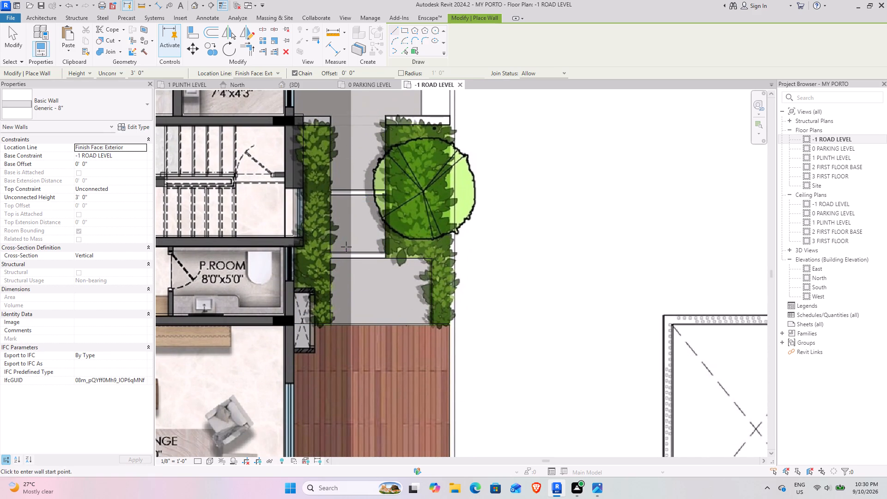
{"action": "key", "text": "Escape"}
{"action": "key", "text": "Escape"}
{"action": "key", "text": "Escape"}
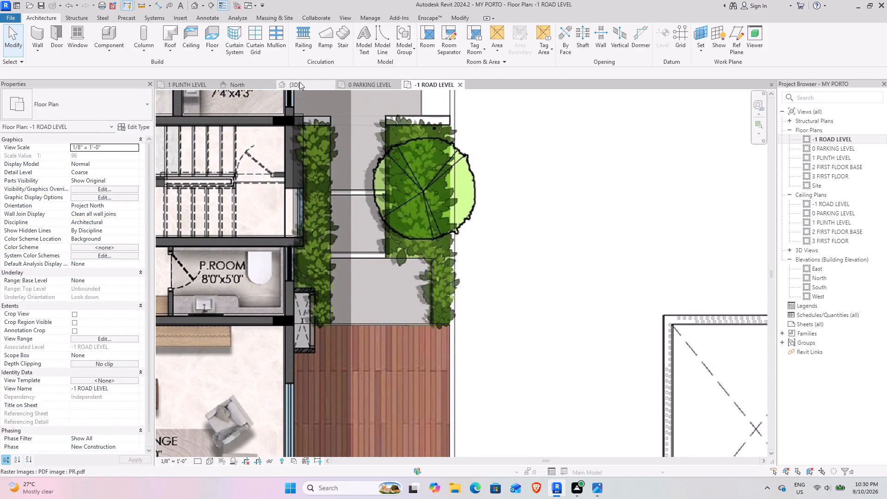
Examine the new short walls around laundry services in the 3D view.
{"action": "left_click", "coordinate": [299, 82]}
{"action": "scroll", "coordinate": [482, 325], "scroll_direction": "up", "scroll_amount": 12}
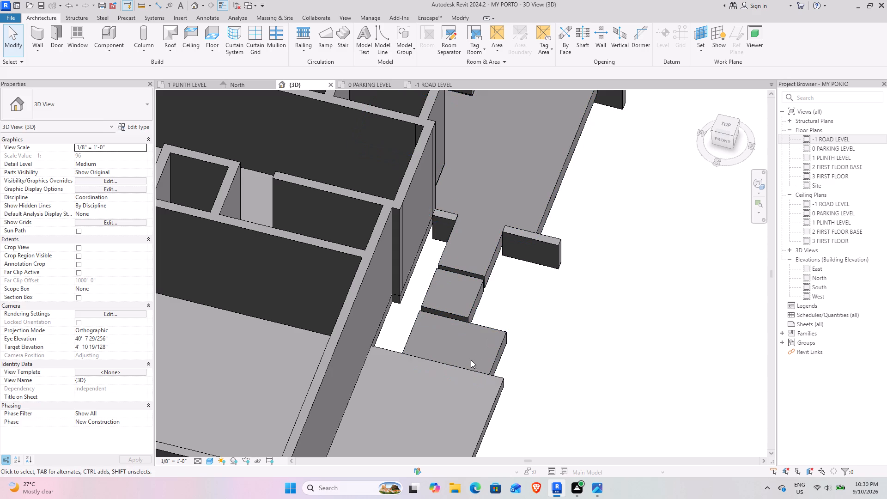
{"action": "middle_click_drag", "start_coordinate": [471, 360], "coordinate": [398, 311], "text": "shift"}
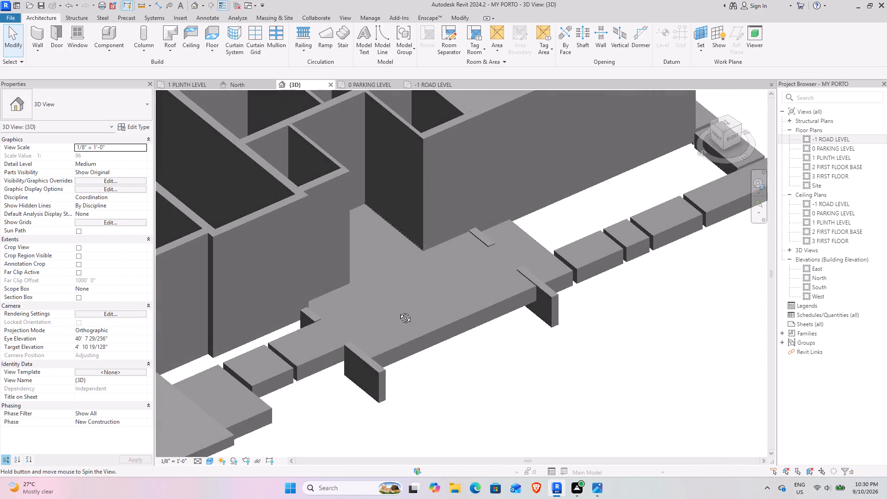
{"action": "middle_click_drag", "start_coordinate": [398, 311], "coordinate": [404, 315], "text": "shift"}
{"action": "scroll", "coordinate": [404, 310], "scroll_direction": "down", "scroll_amount": 4}
{"action": "middle_click_drag", "start_coordinate": [360, 347], "coordinate": [398, 280]}
{"action": "middle_click_drag", "start_coordinate": [470, 288], "coordinate": [381, 291], "text": "shift"}
{"action": "middle_click_drag", "start_coordinate": [371, 300], "coordinate": [516, 366]}
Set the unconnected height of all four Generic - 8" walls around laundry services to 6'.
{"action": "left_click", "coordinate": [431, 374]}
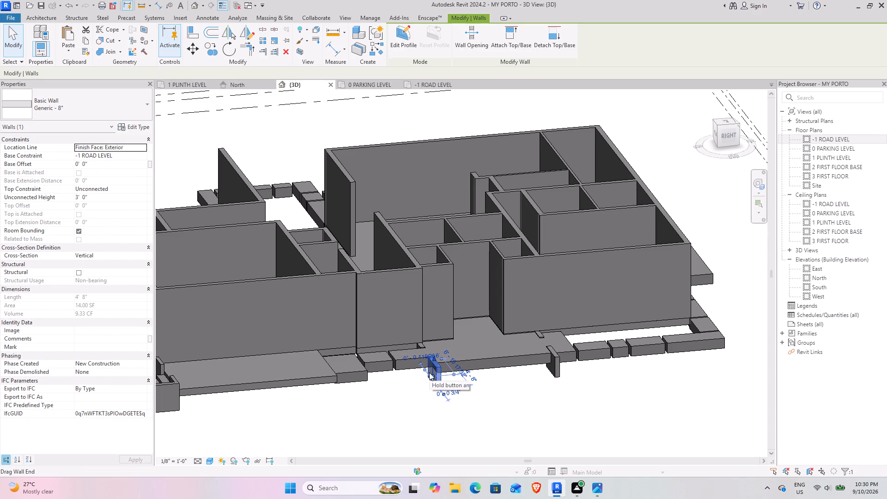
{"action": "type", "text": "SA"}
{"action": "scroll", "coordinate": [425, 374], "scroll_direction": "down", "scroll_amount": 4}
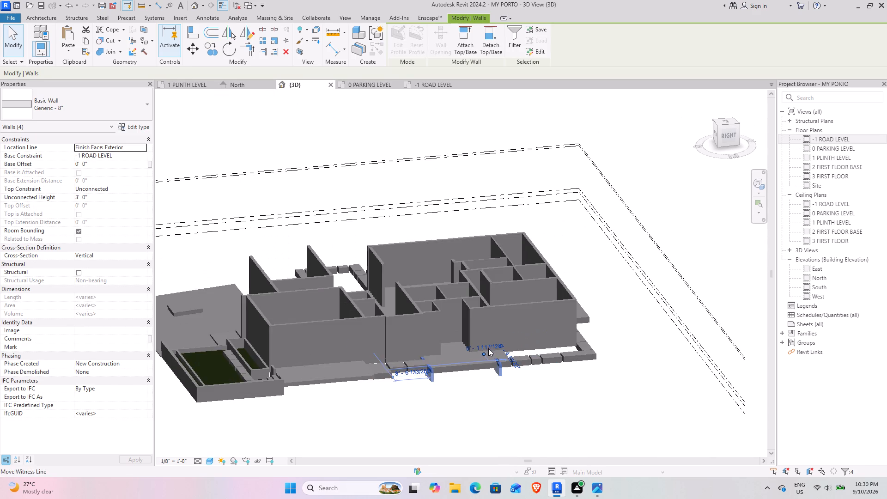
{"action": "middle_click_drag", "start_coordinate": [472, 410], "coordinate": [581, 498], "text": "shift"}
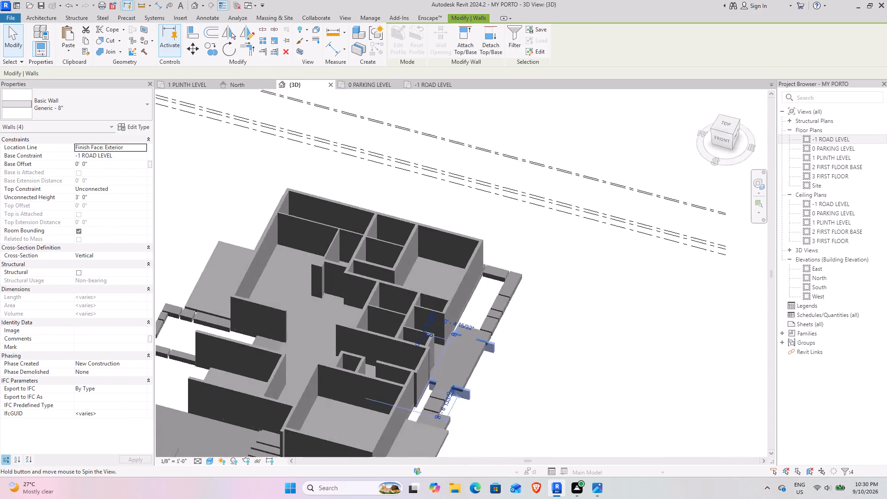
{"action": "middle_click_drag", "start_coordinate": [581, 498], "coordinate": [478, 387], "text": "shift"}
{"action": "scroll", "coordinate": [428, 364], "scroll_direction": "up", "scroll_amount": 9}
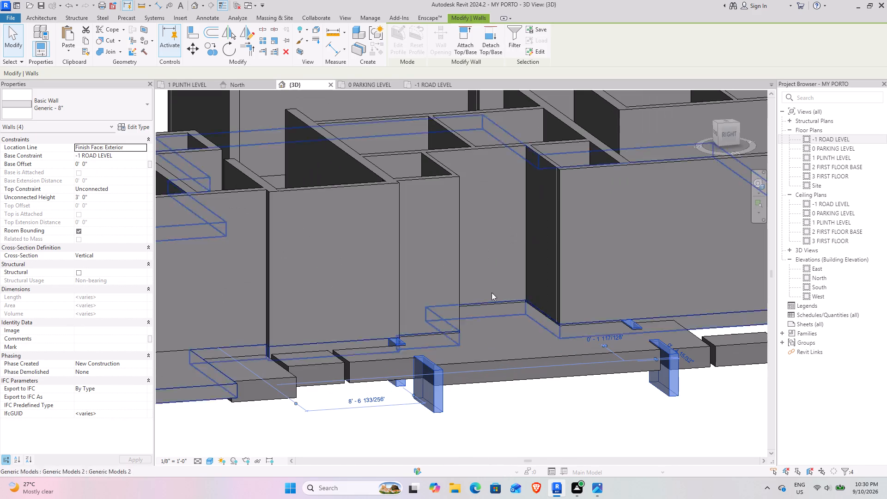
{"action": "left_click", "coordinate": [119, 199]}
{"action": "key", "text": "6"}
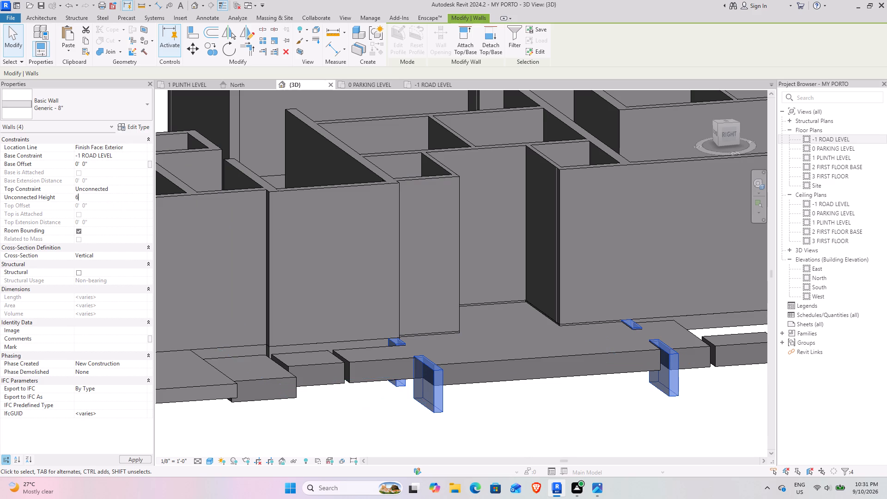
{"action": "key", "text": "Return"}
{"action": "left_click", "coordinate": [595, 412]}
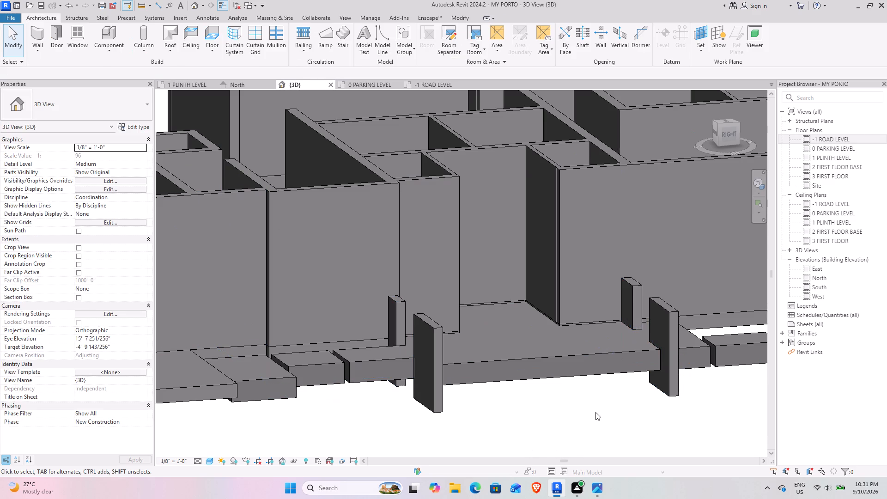
Set all four Generic - 8" walls around laundry services to a 3' unconnected height with base constraint 1 PLINTH LEVEL.
{"action": "scroll", "coordinate": [595, 412], "scroll_direction": "down", "scroll_amount": 4}
{"action": "middle_click_drag", "start_coordinate": [589, 419], "coordinate": [612, 441], "text": "shift"}
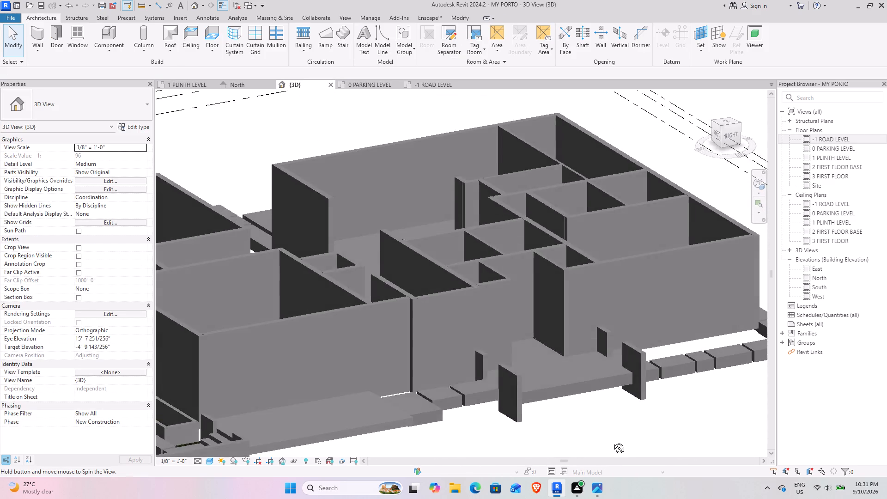
{"action": "middle_click_drag", "start_coordinate": [612, 441], "coordinate": [612, 442], "text": "shift"}
{"action": "middle_click_drag", "start_coordinate": [606, 441], "coordinate": [605, 359]}
{"action": "middle_click_drag", "start_coordinate": [593, 365], "coordinate": [566, 415]}
{"action": "middle_click_drag", "start_coordinate": [549, 409], "coordinate": [585, 438]}
{"action": "middle_click_drag", "start_coordinate": [583, 437], "coordinate": [579, 427]}
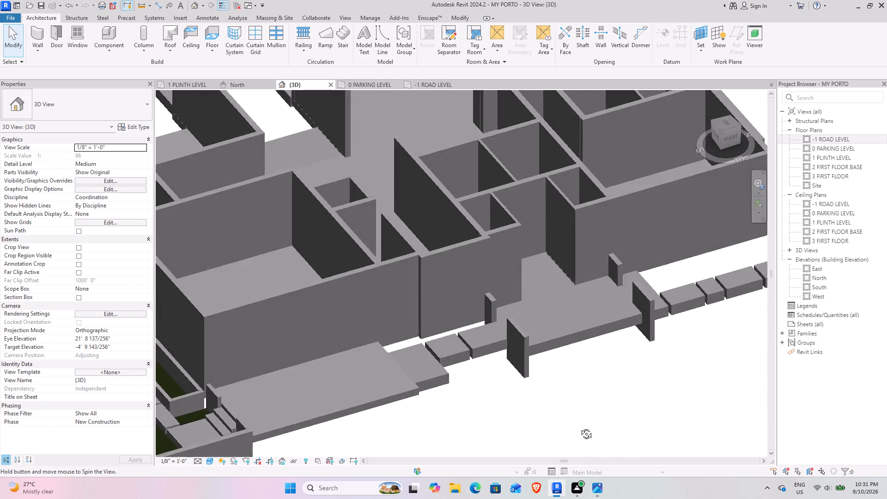
{"action": "middle_click_drag", "start_coordinate": [579, 427], "coordinate": [535, 413]}
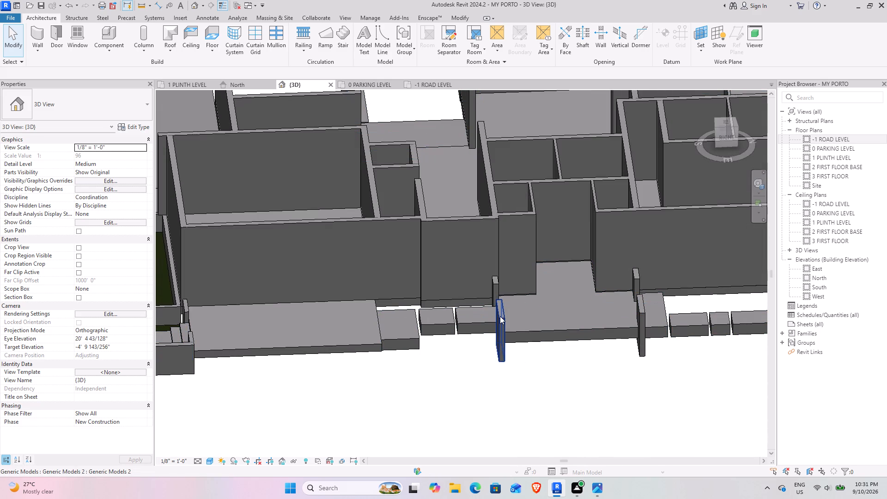
{"action": "left_click", "coordinate": [500, 316]}
{"action": "type", "text": "SA"}
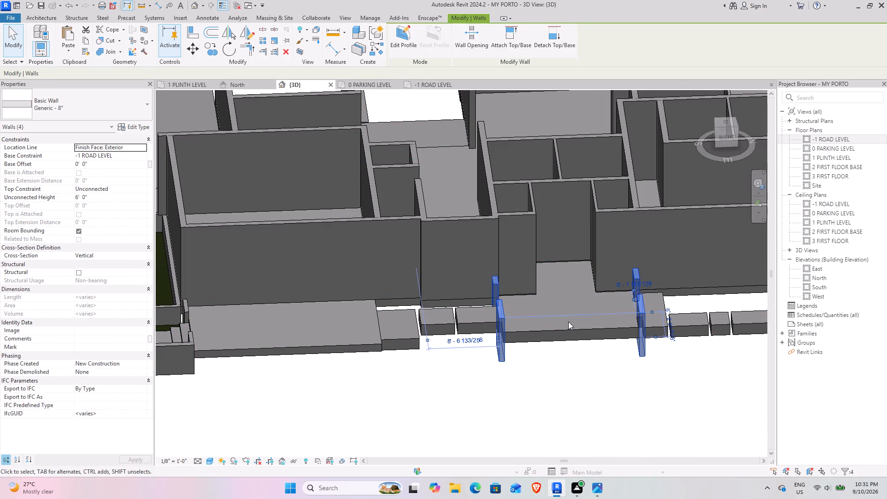
{"action": "left_click", "coordinate": [103, 202]}
{"action": "left_click", "coordinate": [104, 199]}
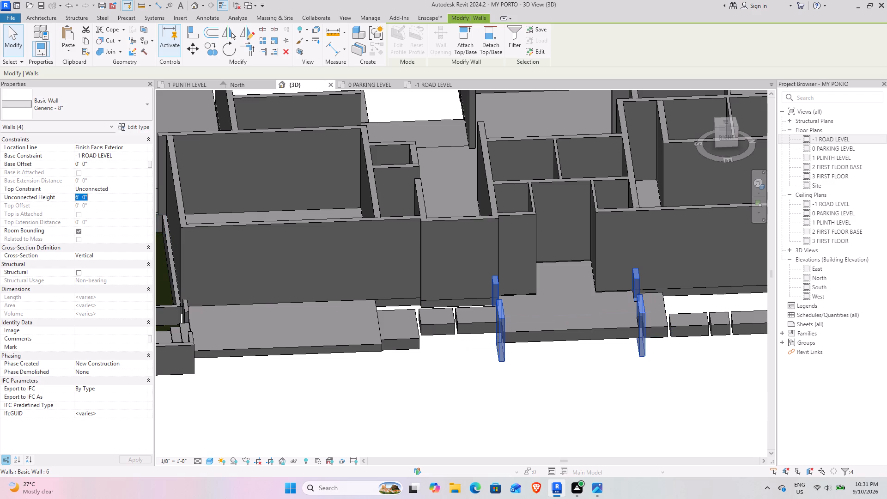
{"action": "key", "text": "3"}
{"action": "key", "text": "Return"}
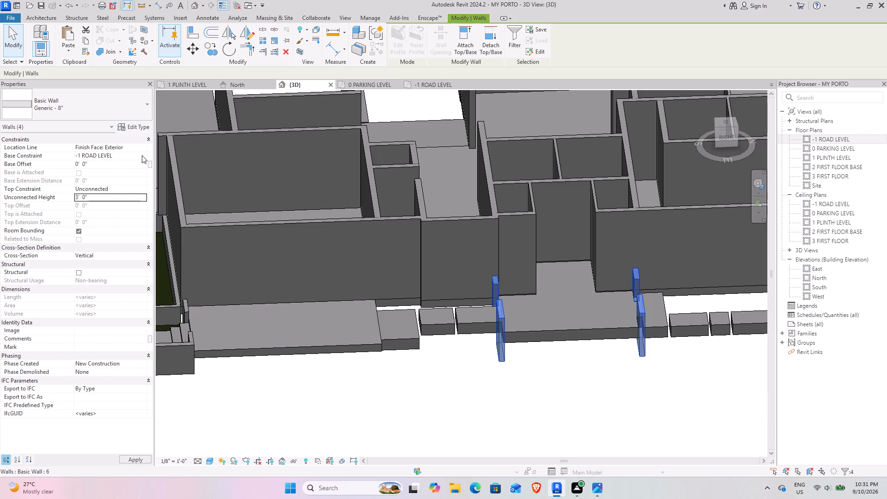
{"action": "left_click", "coordinate": [145, 154]}
{"action": "left_click", "coordinate": [93, 176]}
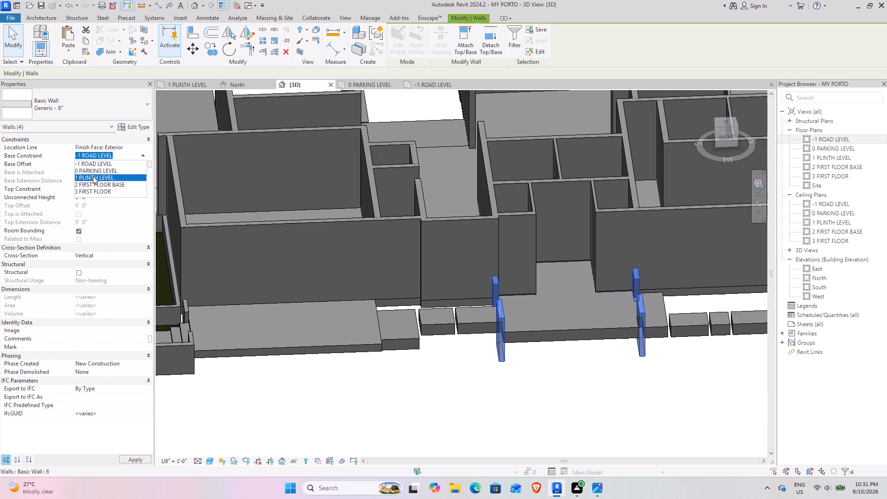
{"action": "left_click", "coordinate": [451, 388]}
Set the base constraint of the outer Generic - 8" wall beside the laundry services paving to 0 PARKING LEVEL.
{"action": "scroll", "coordinate": [474, 403], "scroll_direction": "down", "scroll_amount": 4}
{"action": "middle_click_drag", "start_coordinate": [476, 409], "coordinate": [490, 408], "text": "shift"}
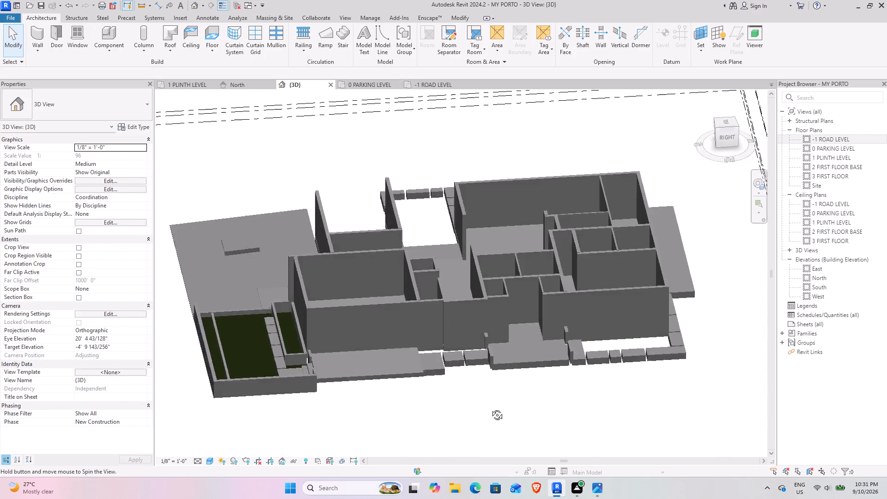
{"action": "middle_click_drag", "start_coordinate": [490, 408], "coordinate": [539, 402], "text": "shift"}
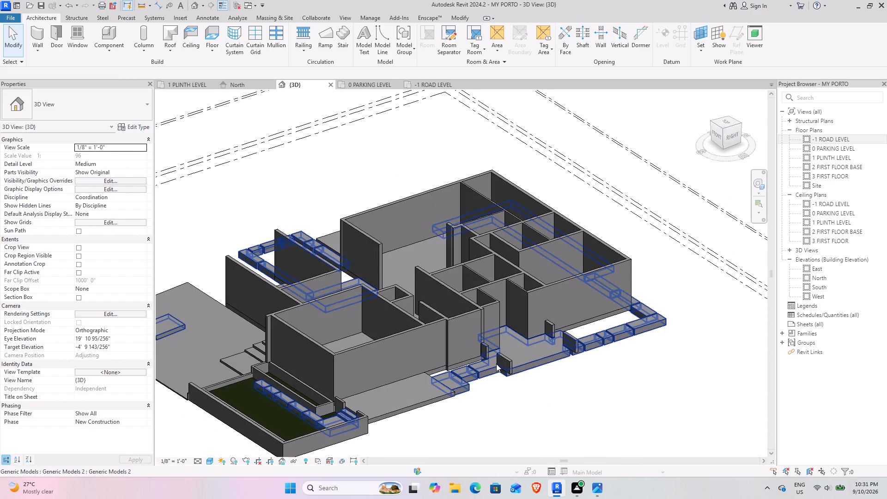
{"action": "left_click", "coordinate": [508, 362]}
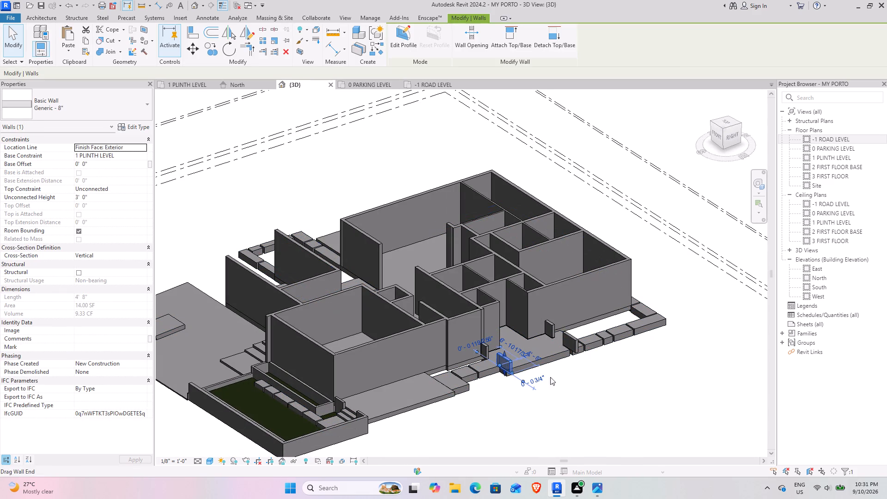
{"action": "scroll", "coordinate": [559, 381], "scroll_direction": "up", "scroll_amount": 8}
{"action": "middle_click_drag", "start_coordinate": [515, 447], "coordinate": [501, 394], "text": "shift"}
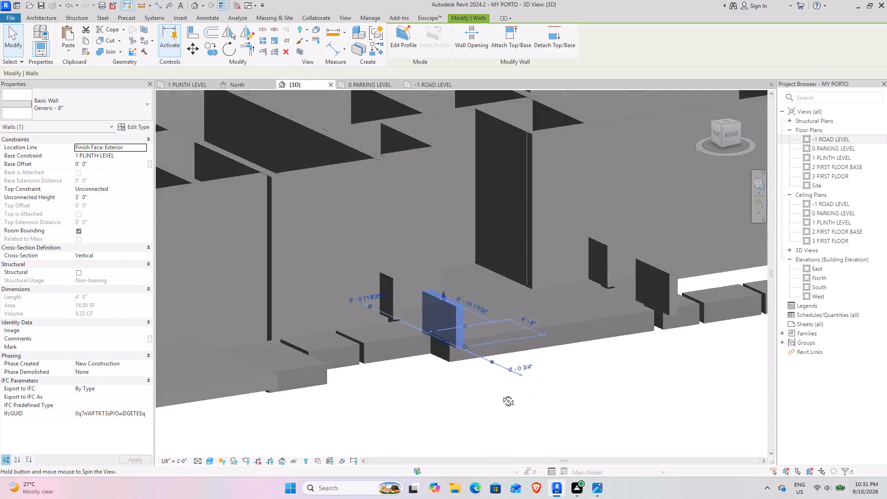
{"action": "middle_click_drag", "start_coordinate": [501, 394], "coordinate": [498, 457], "text": "shift"}
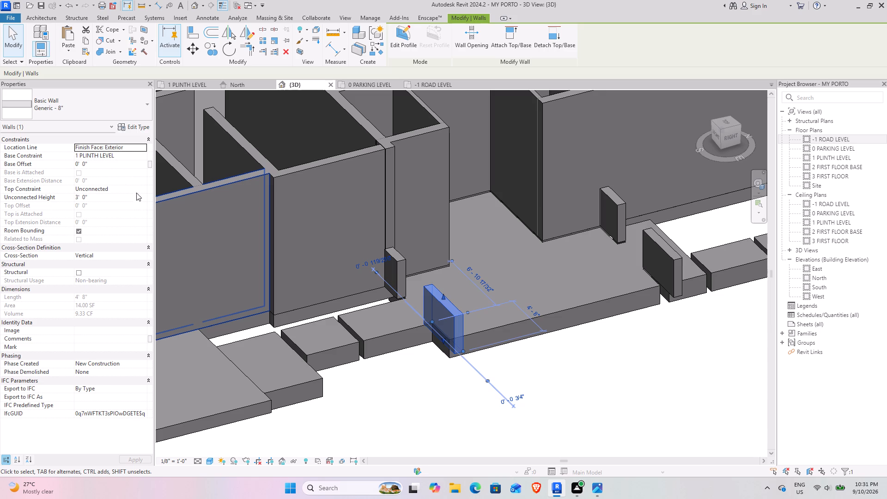
{"action": "left_click", "coordinate": [144, 148]}
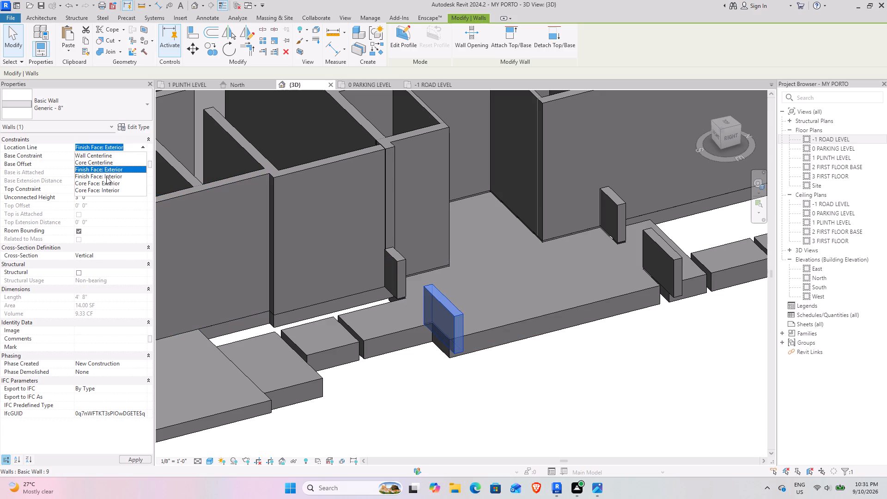
{"action": "scroll", "coordinate": [97, 183], "scroll_direction": "up", "scroll_amount": 3}
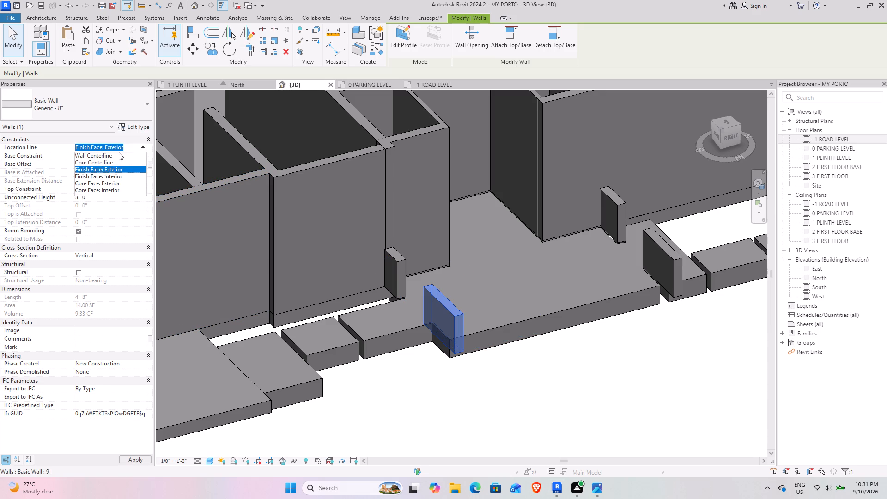
{"action": "left_click", "coordinate": [127, 147]}
{"action": "left_click", "coordinate": [129, 157]}
{"action": "left_click", "coordinate": [145, 158]}
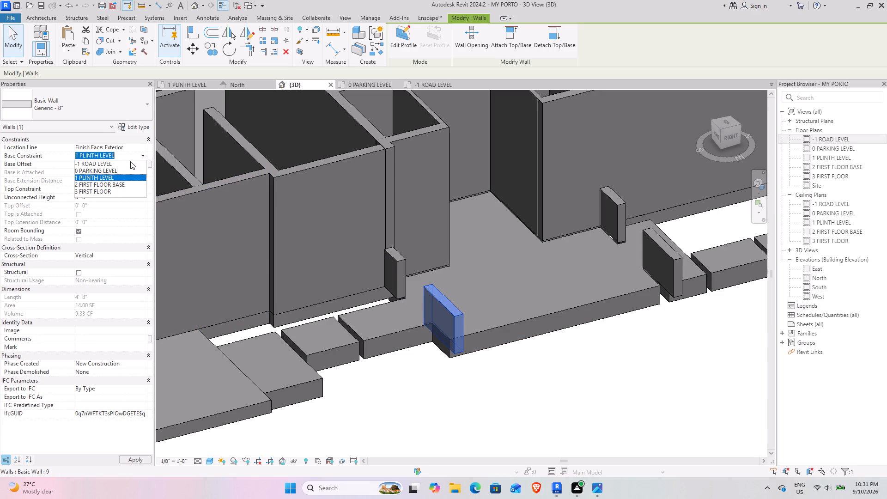
{"action": "left_click", "coordinate": [100, 170]}
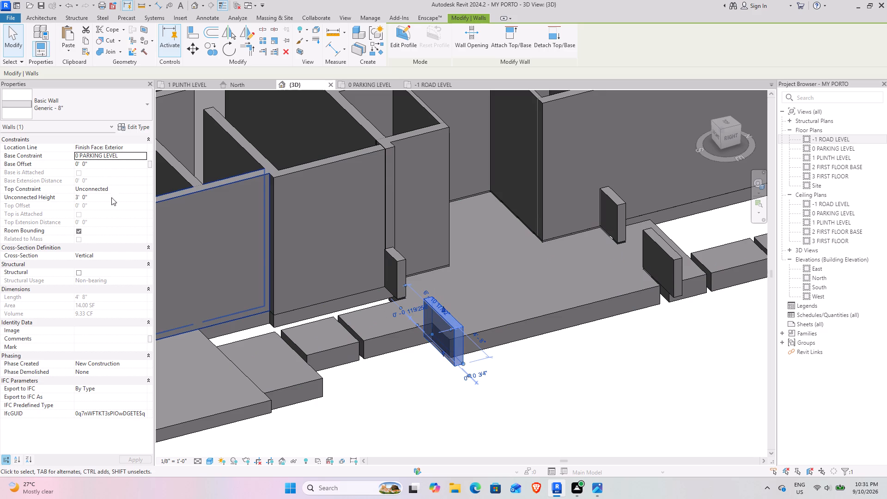
Set all four Generic - 8" walls around laundry services to base constraint 0 PARKING LEVEL and a 5' unconnected height.
{"action": "type", "text": "SA"}
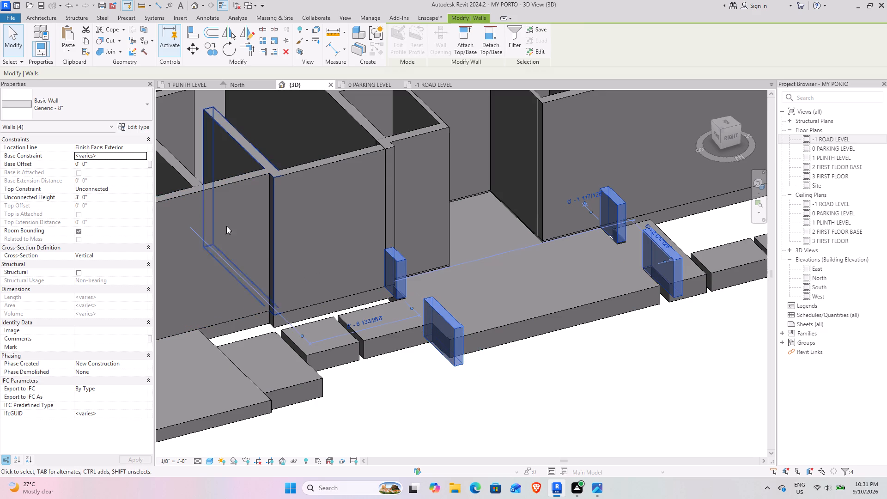
{"action": "left_click", "coordinate": [140, 156]}
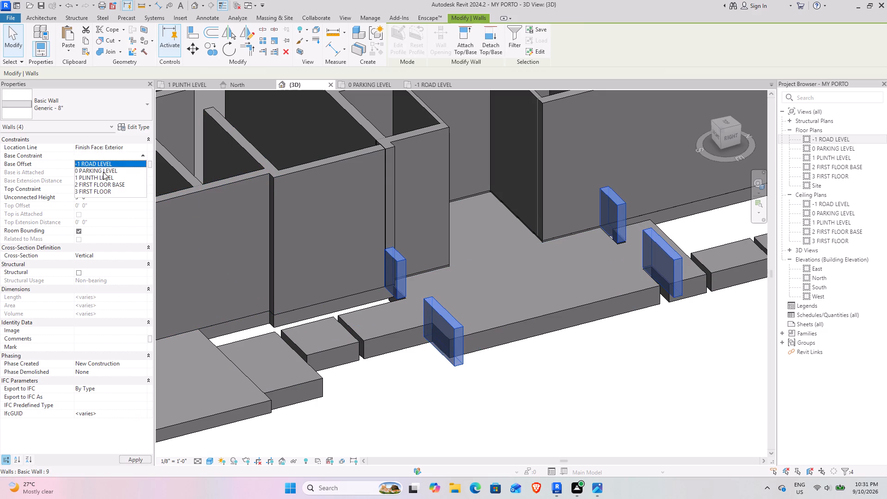
{"action": "left_click", "coordinate": [103, 172]}
{"action": "left_click", "coordinate": [109, 199]}
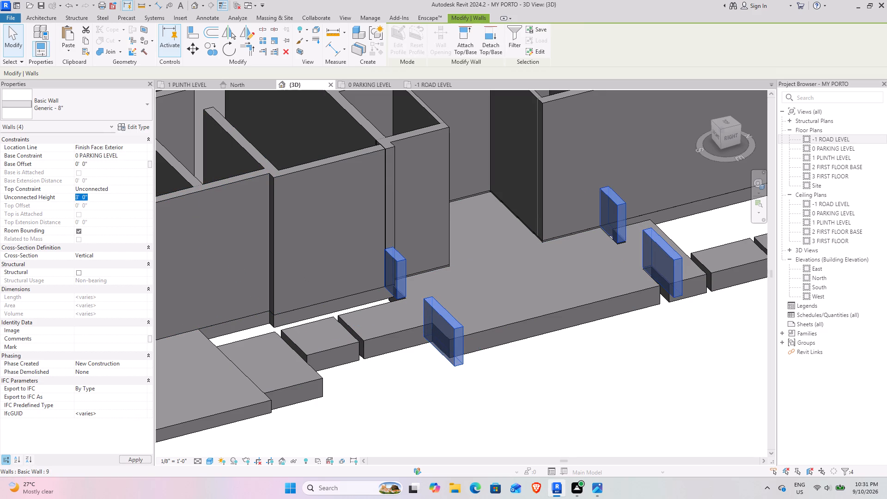
{"action": "key", "text": "5"}
{"action": "key", "text": "Return"}
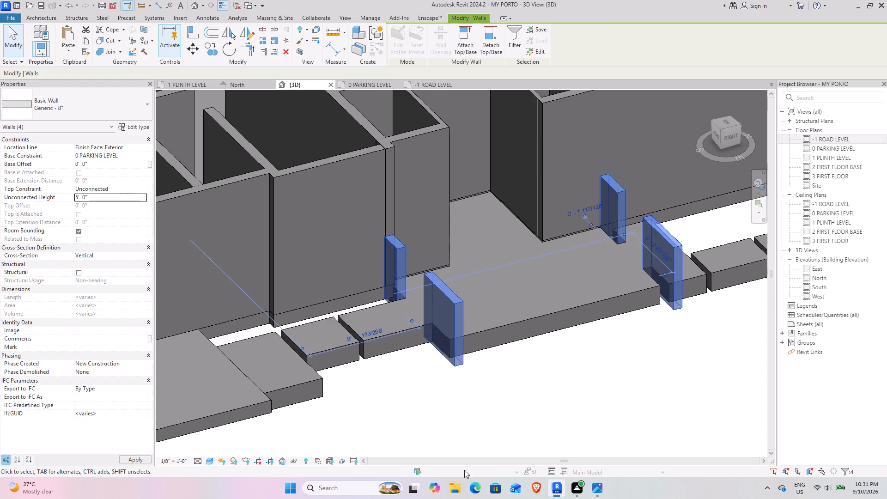
{"action": "left_click", "coordinate": [547, 396]}
Examine the four low walls around laundry services from several angles in the 3D view.
{"action": "scroll", "coordinate": [544, 397], "scroll_direction": "down", "scroll_amount": 4}
{"action": "middle_click_drag", "start_coordinate": [542, 413], "coordinate": [663, 354], "text": "shift"}
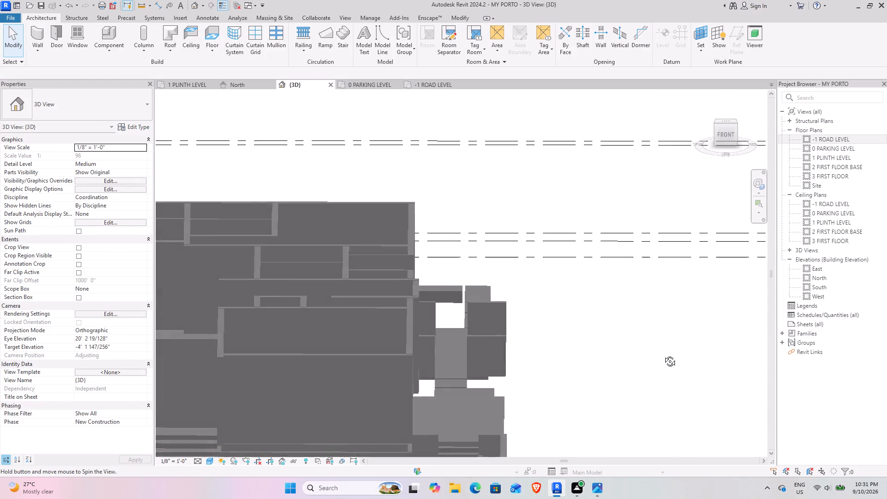
{"action": "middle_click_drag", "start_coordinate": [663, 354], "coordinate": [578, 378], "text": "shift"}
{"action": "scroll", "coordinate": [590, 339], "scroll_direction": "up", "scroll_amount": 3}
{"action": "middle_click_drag", "start_coordinate": [544, 391], "coordinate": [551, 391], "text": "shift"}
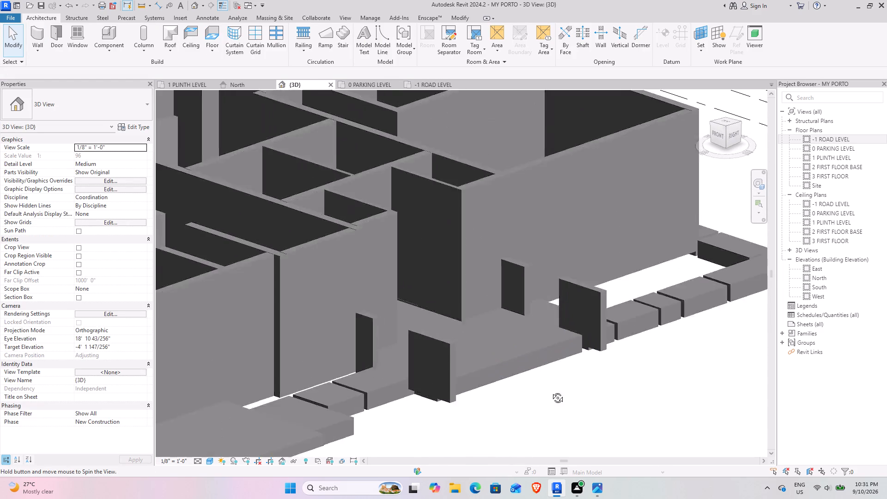
{"action": "middle_click_drag", "start_coordinate": [551, 391], "coordinate": [576, 441], "text": "shift"}
{"action": "middle_click_drag", "start_coordinate": [566, 436], "coordinate": [651, 337]}
{"action": "middle_click_drag", "start_coordinate": [643, 340], "coordinate": [594, 353], "text": "shift"}
{"action": "middle_click_drag", "start_coordinate": [569, 350], "coordinate": [571, 368]}
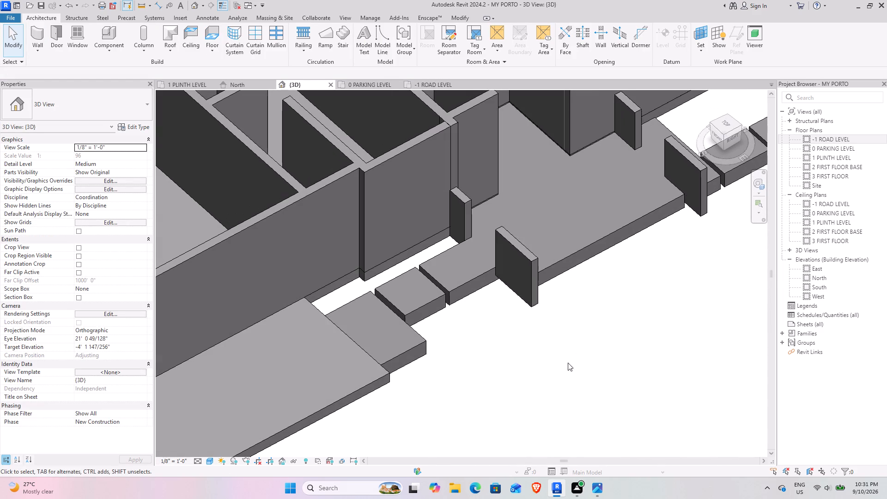
Start a similar Generic - 8" wall in the -1 ROAD LEVEL plan, with base constraint 0 PARKING LEVEL and unconnected height 3'.
{"action": "left_click", "coordinate": [532, 266]}
{"action": "left_click", "coordinate": [373, 53]}
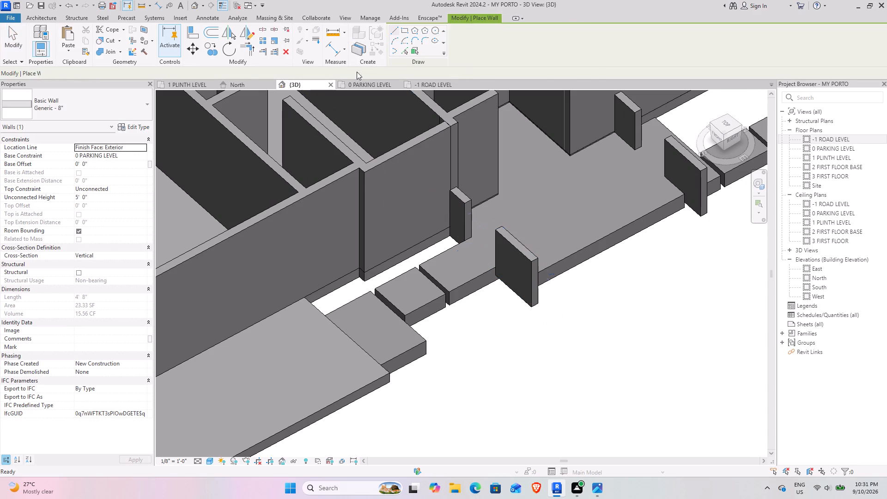
{"action": "left_click", "coordinate": [187, 86]}
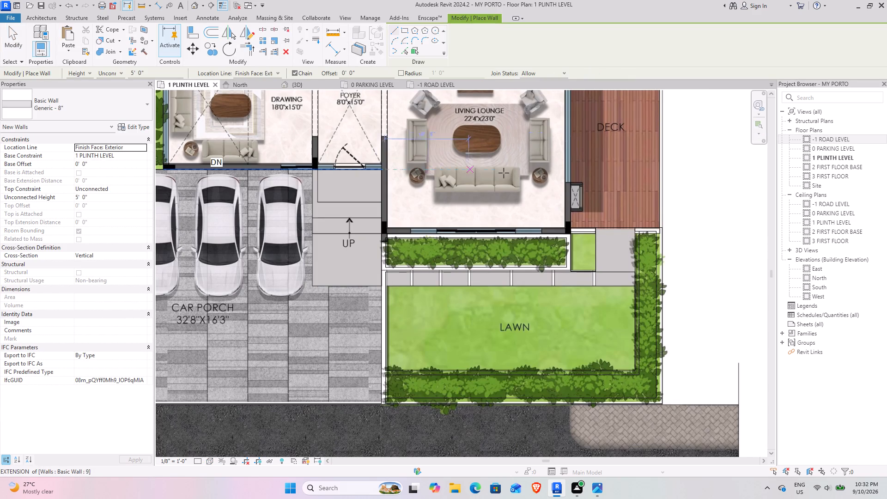
{"action": "middle_click_drag", "start_coordinate": [529, 172], "coordinate": [231, 330]}
{"action": "middle_click_drag", "start_coordinate": [291, 213], "coordinate": [366, 374]}
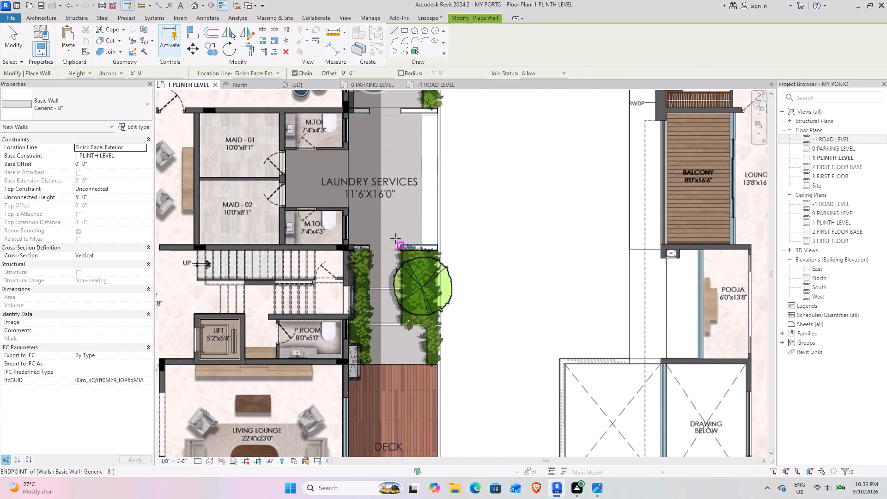
{"action": "scroll", "coordinate": [366, 272], "scroll_direction": "up", "scroll_amount": 12}
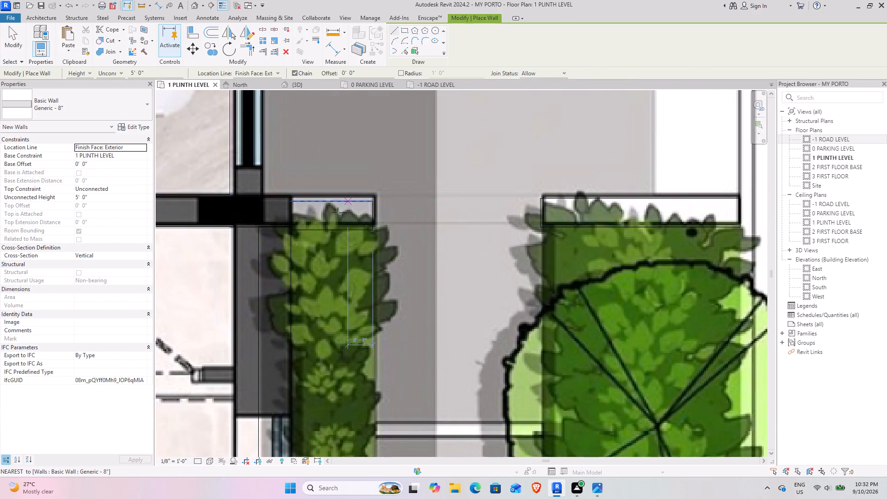
{"action": "scroll", "coordinate": [339, 201], "scroll_direction": "up", "scroll_amount": 4}
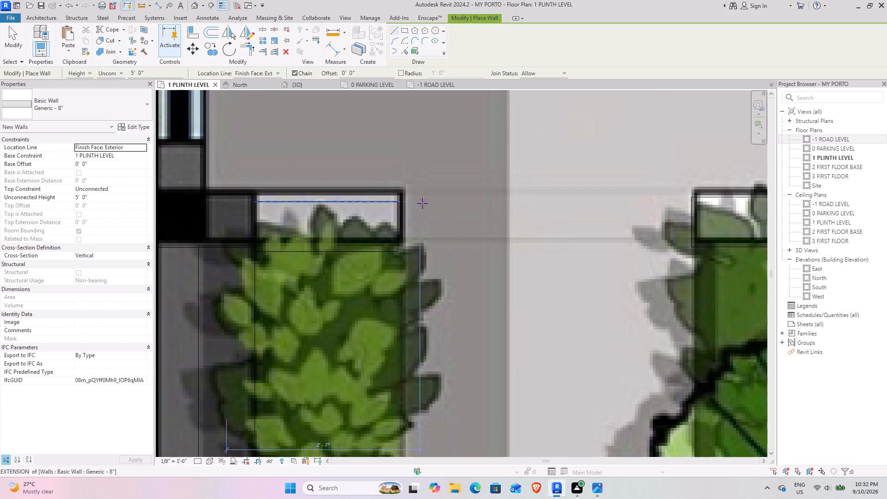
{"action": "scroll", "coordinate": [422, 203], "scroll_direction": "down", "scroll_amount": 3}
{"action": "middle_click_drag", "start_coordinate": [343, 271], "coordinate": [300, 287]}
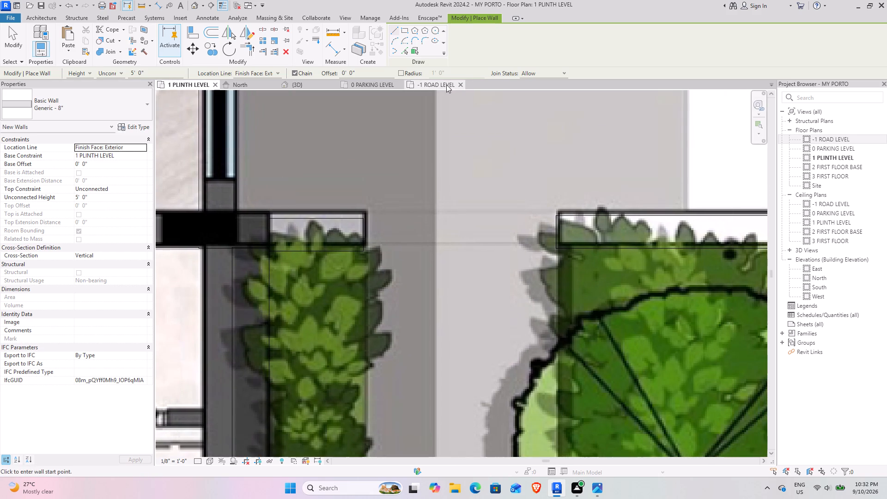
{"action": "left_click", "coordinate": [446, 84]}
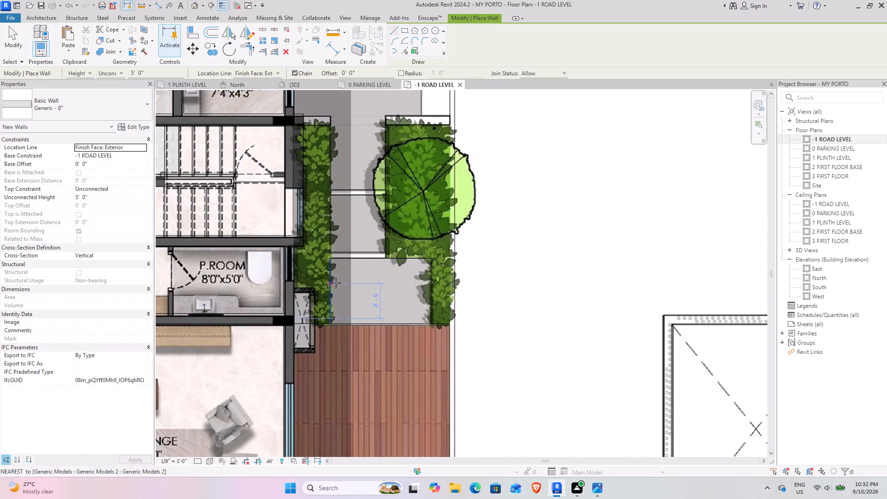
{"action": "middle_click_drag", "start_coordinate": [375, 293], "coordinate": [452, 226]}
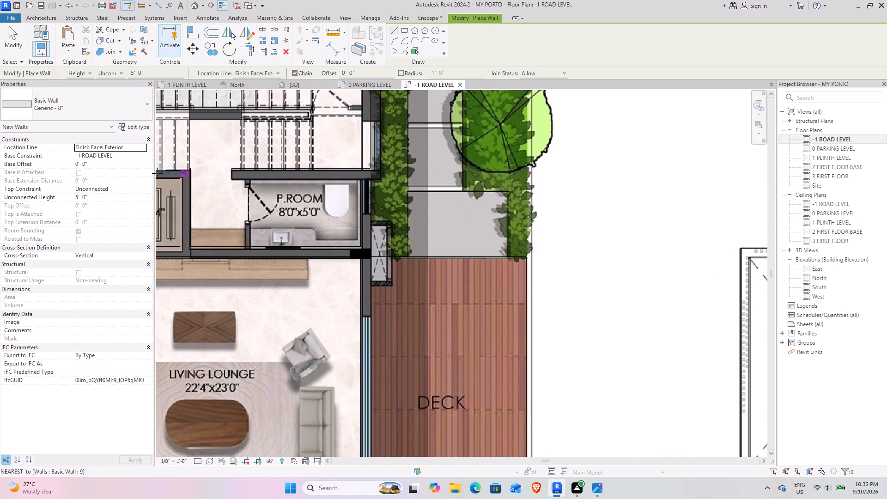
{"action": "left_click", "coordinate": [144, 158]}
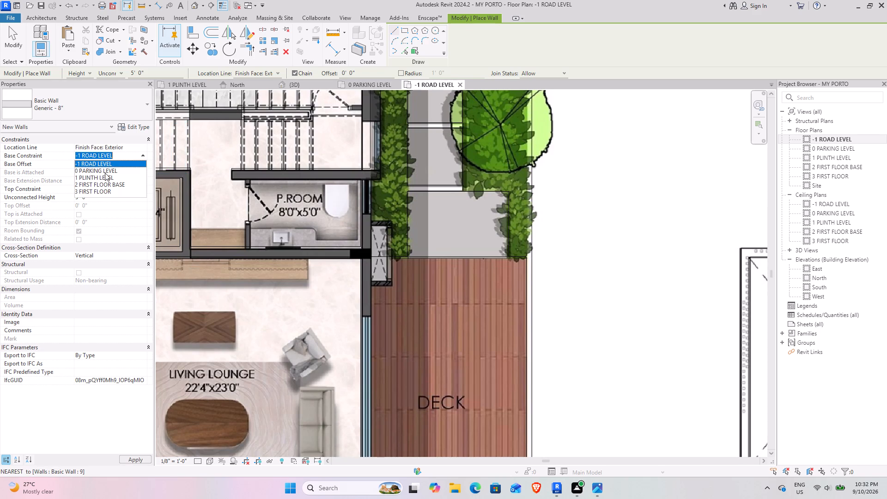
{"action": "left_click", "coordinate": [105, 171]}
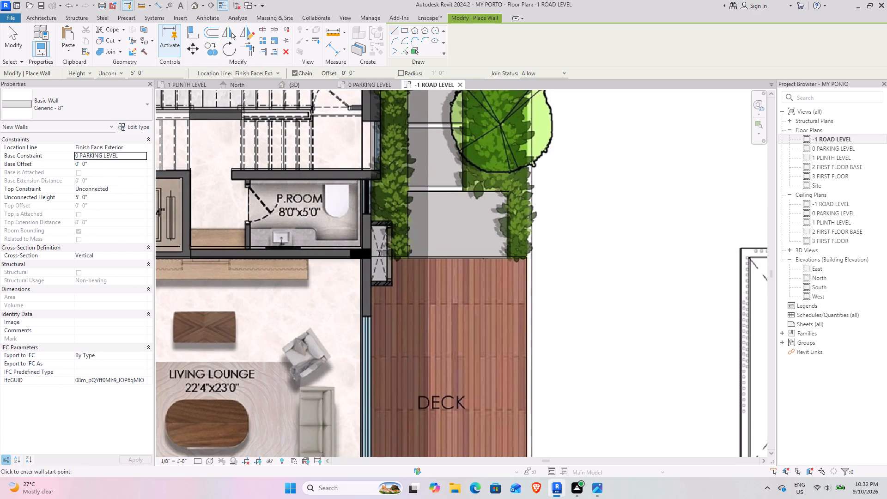
{"action": "middle_click_drag", "start_coordinate": [434, 199], "coordinate": [416, 378]}
{"action": "middle_click_drag", "start_coordinate": [411, 276], "coordinate": [427, 186]}
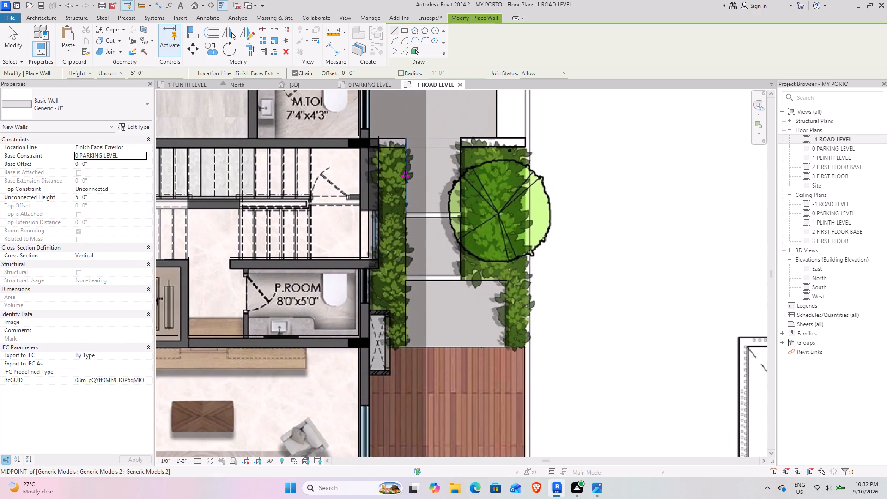
{"action": "scroll", "coordinate": [405, 176], "scroll_direction": "up", "scroll_amount": 7}
{"action": "middle_click_drag", "start_coordinate": [404, 162], "coordinate": [391, 253]}
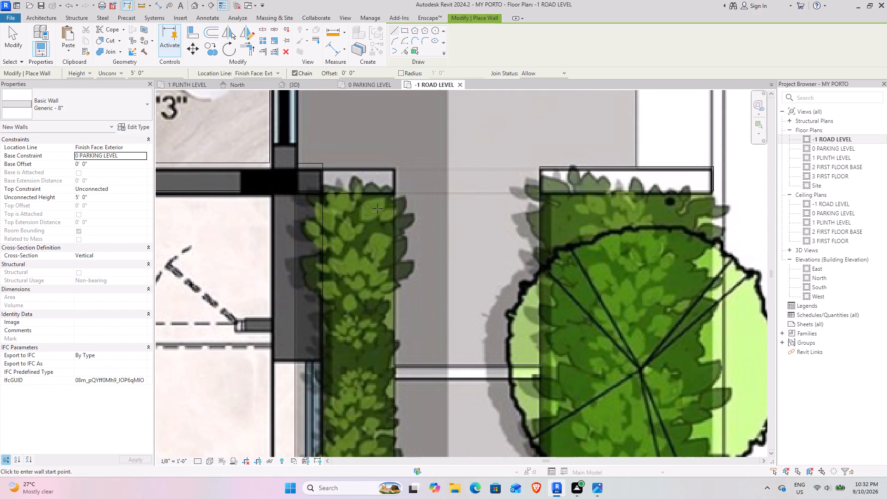
{"action": "left_click", "coordinate": [117, 193]}
{"action": "left_click", "coordinate": [129, 201]}
{"action": "key", "text": "3"}
{"action": "key", "text": "Return"}
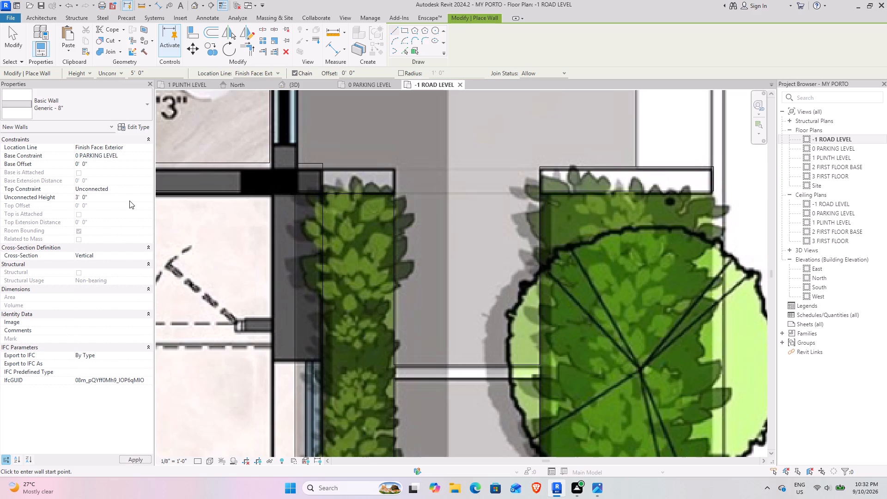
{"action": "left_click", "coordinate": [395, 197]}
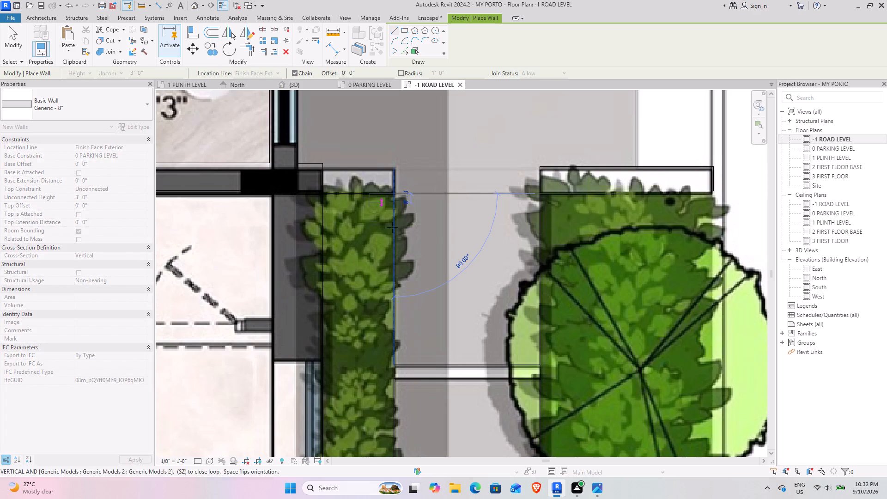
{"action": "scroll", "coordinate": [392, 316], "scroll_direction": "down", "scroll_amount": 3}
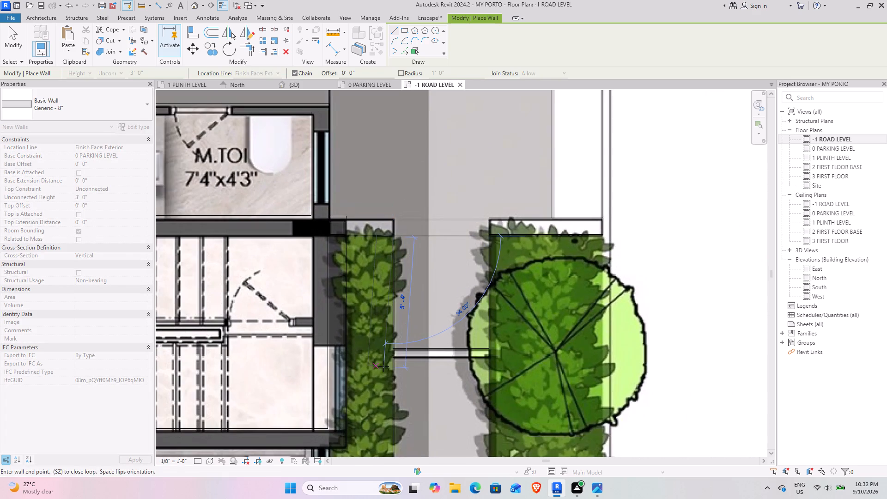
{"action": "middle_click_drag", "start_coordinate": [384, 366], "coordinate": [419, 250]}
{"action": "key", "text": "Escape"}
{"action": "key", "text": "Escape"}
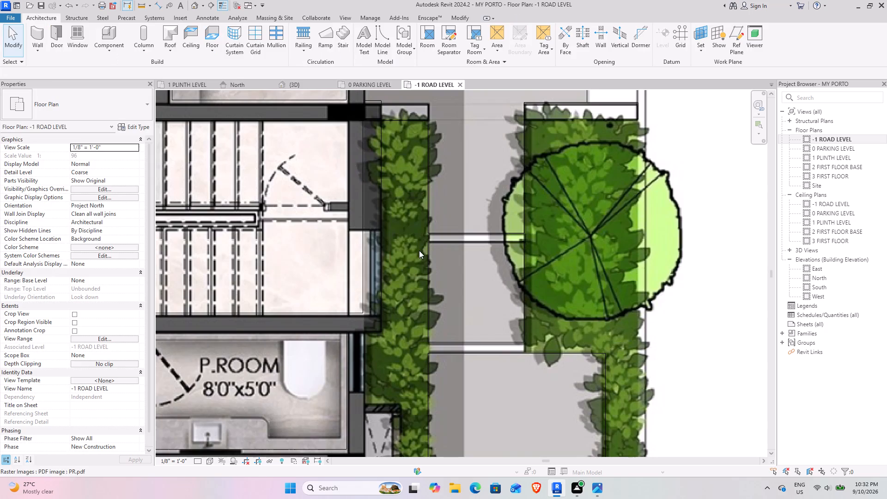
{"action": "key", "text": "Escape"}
Draw a wall matching the lawn planter's type 6, unconnected height 3', along the planting strip beside P.ROOM, returning along the deck edge.
{"action": "scroll", "coordinate": [436, 272], "scroll_direction": "down", "scroll_amount": 4}
{"action": "middle_click_drag", "start_coordinate": [482, 355], "coordinate": [434, 166]}
{"action": "middle_click_drag", "start_coordinate": [435, 273], "coordinate": [432, 106]}
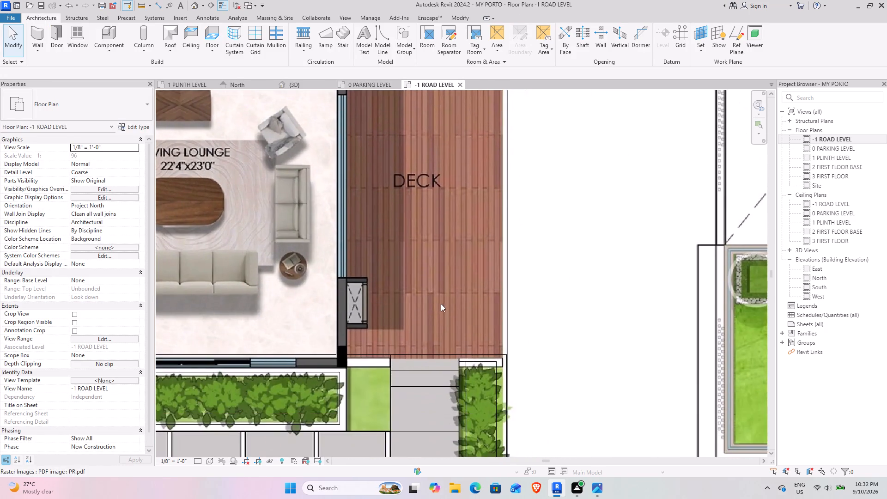
{"action": "middle_click_drag", "start_coordinate": [439, 302], "coordinate": [425, 155]}
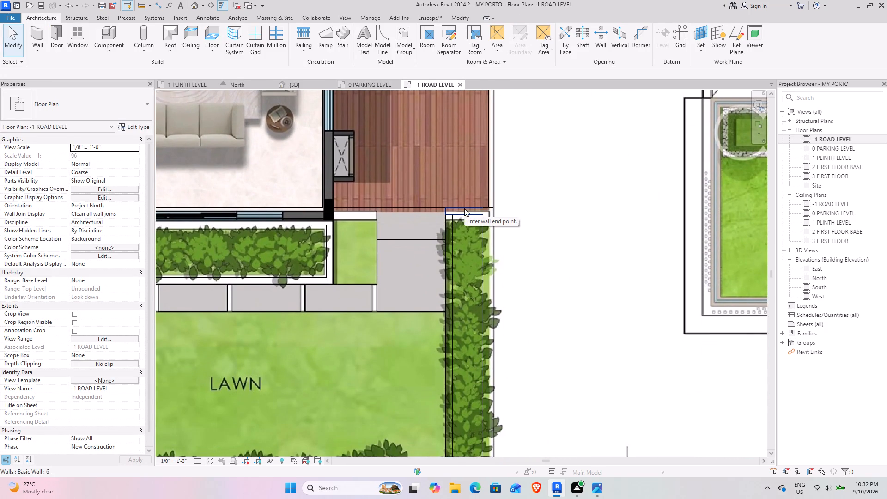
{"action": "left_click", "coordinate": [452, 237]}
{"action": "left_click", "coordinate": [376, 51]}
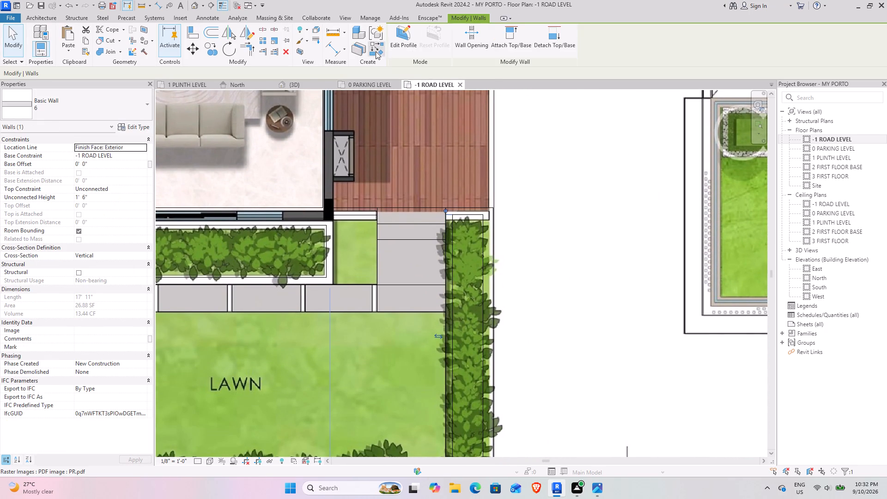
{"action": "middle_click_drag", "start_coordinate": [213, 172], "coordinate": [201, 436]}
{"action": "middle_click_drag", "start_coordinate": [292, 245], "coordinate": [277, 387]}
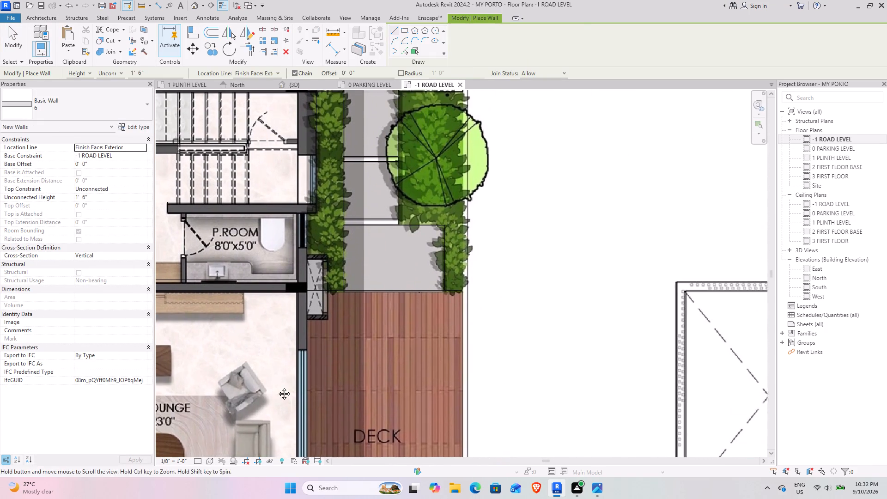
{"action": "middle_click_drag", "start_coordinate": [277, 387], "coordinate": [277, 387]}
{"action": "left_click", "coordinate": [110, 201]}
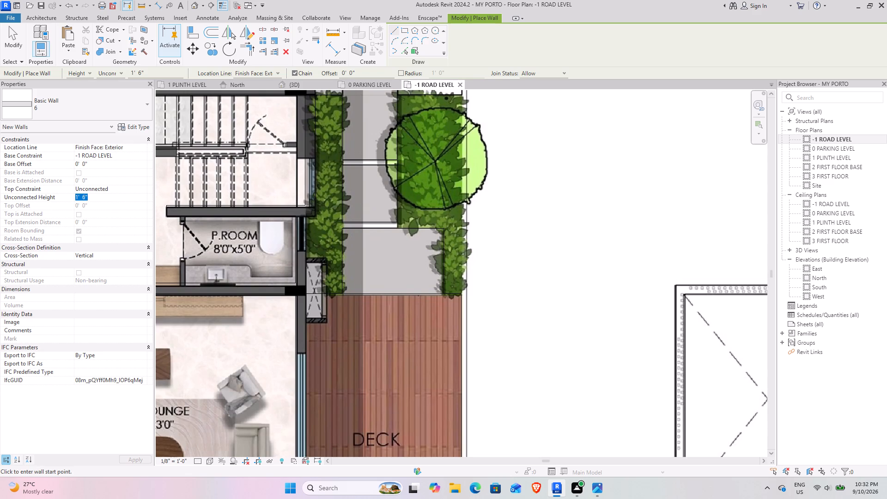
{"action": "key", "text": "3"}
{"action": "key", "text": "Return"}
{"action": "middle_click_drag", "start_coordinate": [303, 163], "coordinate": [292, 241]}
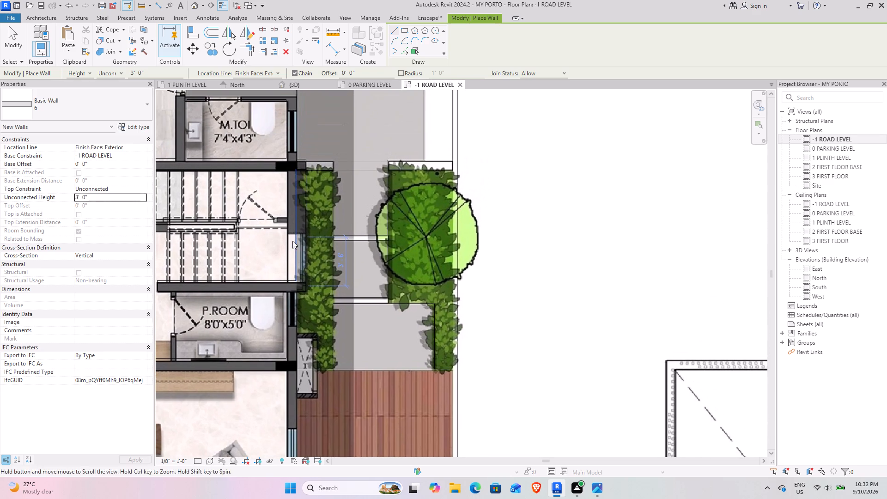
{"action": "middle_click_drag", "start_coordinate": [292, 241], "coordinate": [293, 239]}
{"action": "middle_click_drag", "start_coordinate": [368, 353], "coordinate": [368, 293]}
{"action": "scroll", "coordinate": [326, 99], "scroll_direction": "up", "scroll_amount": 7}
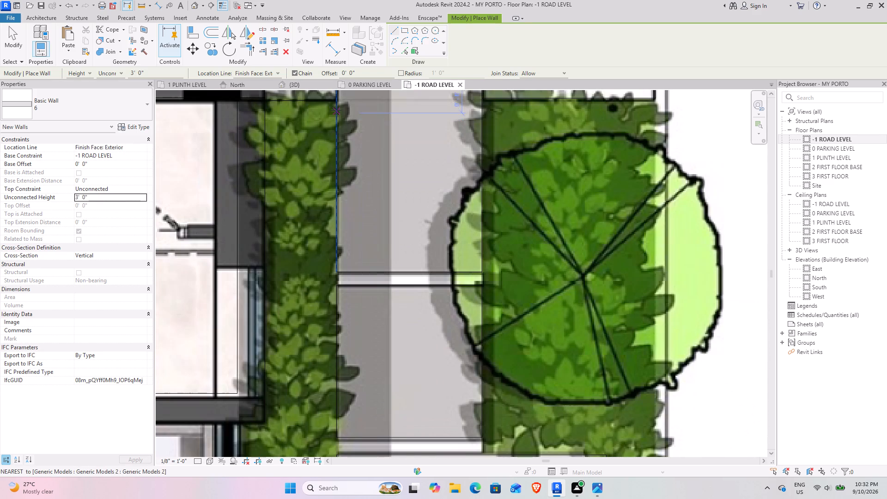
{"action": "left_click", "coordinate": [336, 104]}
{"action": "middle_click_drag", "start_coordinate": [334, 268], "coordinate": [342, 213]}
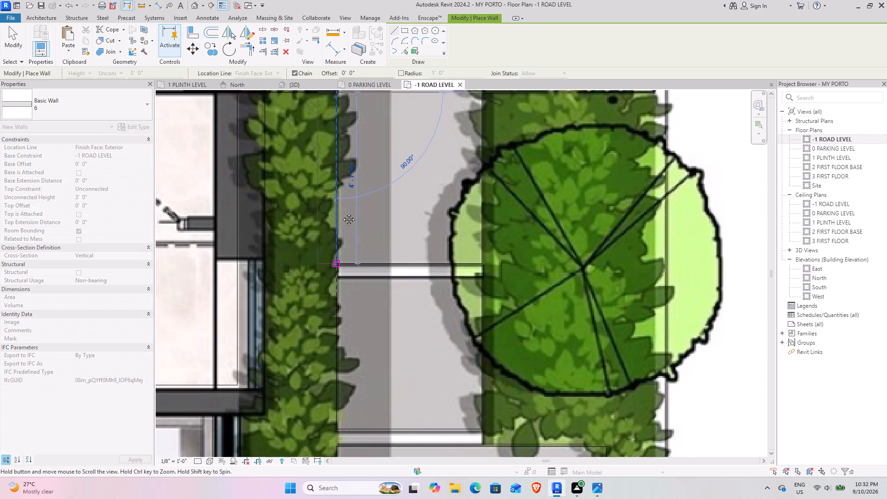
{"action": "middle_click_drag", "start_coordinate": [342, 213], "coordinate": [377, 114]}
{"action": "middle_click_drag", "start_coordinate": [381, 297], "coordinate": [398, 156]}
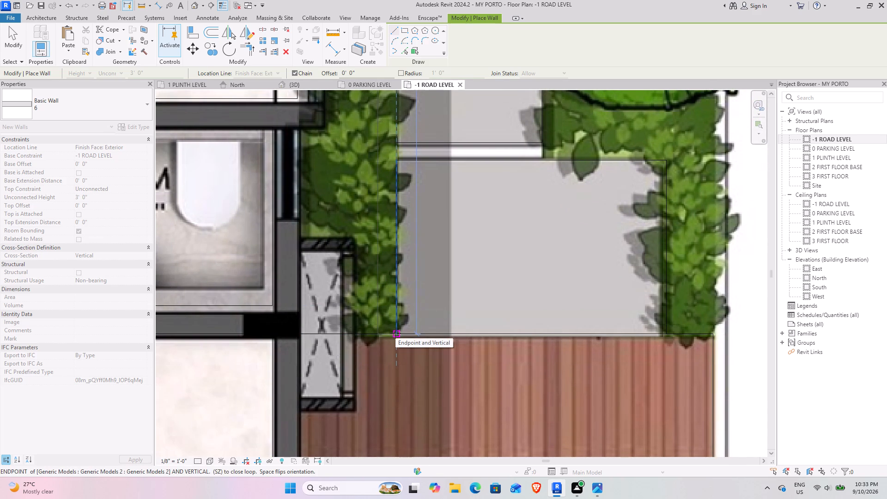
{"action": "left_click", "coordinate": [395, 333]}
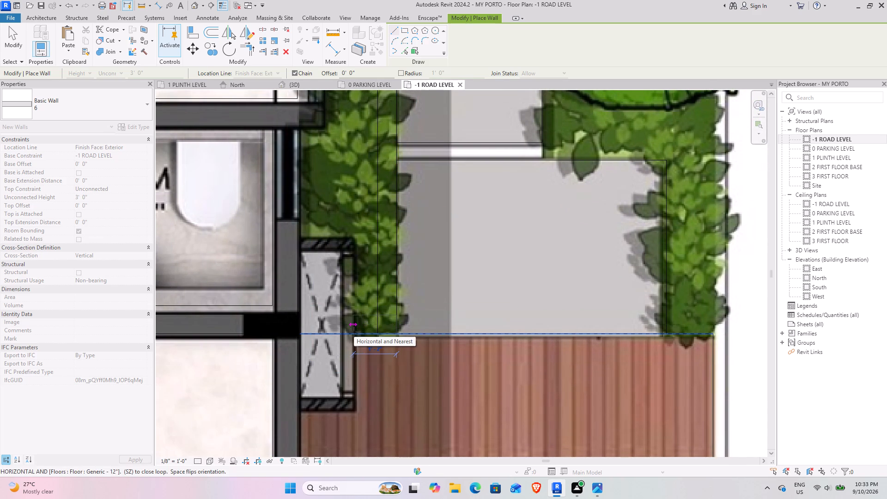
{"action": "left_click", "coordinate": [354, 332]}
{"action": "key", "text": "Escape"}
Extend the short return wall at the deck edge to the house wall, making it about 2'-4" long.
{"action": "middle_click_drag", "start_coordinate": [379, 327], "coordinate": [385, 351]}
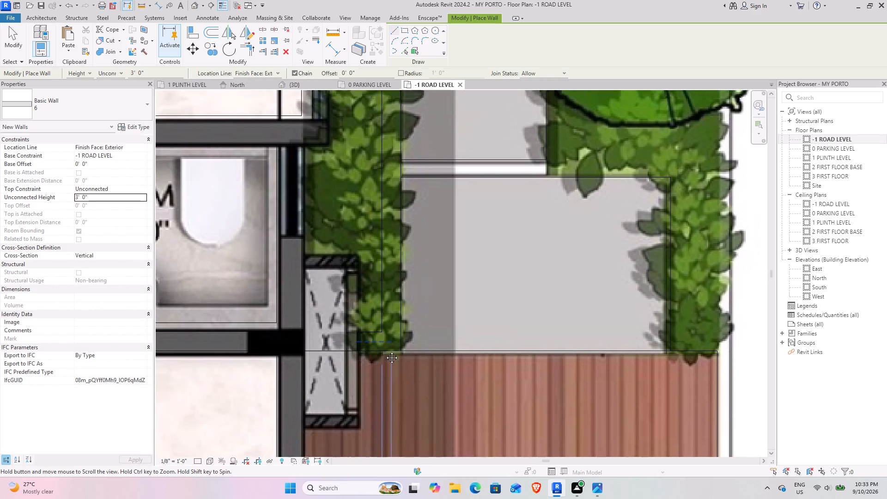
{"action": "middle_click_drag", "start_coordinate": [385, 351], "coordinate": [374, 254]}
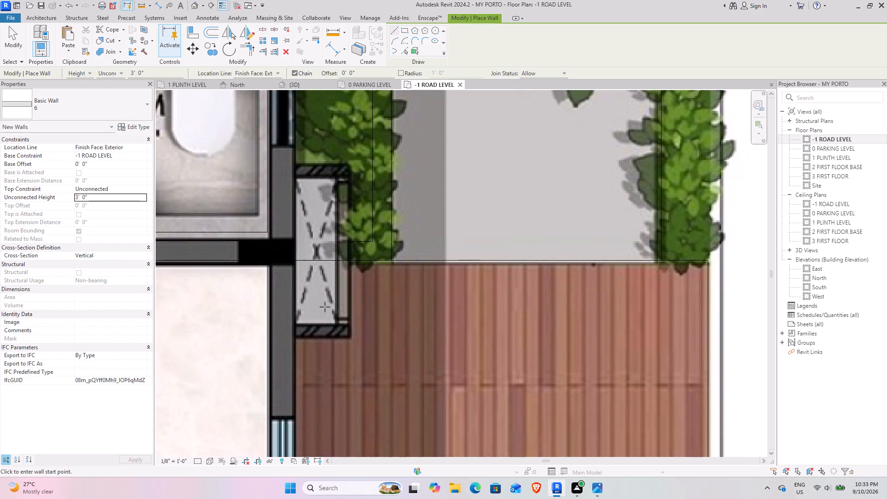
{"action": "middle_click_drag", "start_coordinate": [466, 245], "coordinate": [400, 255]}
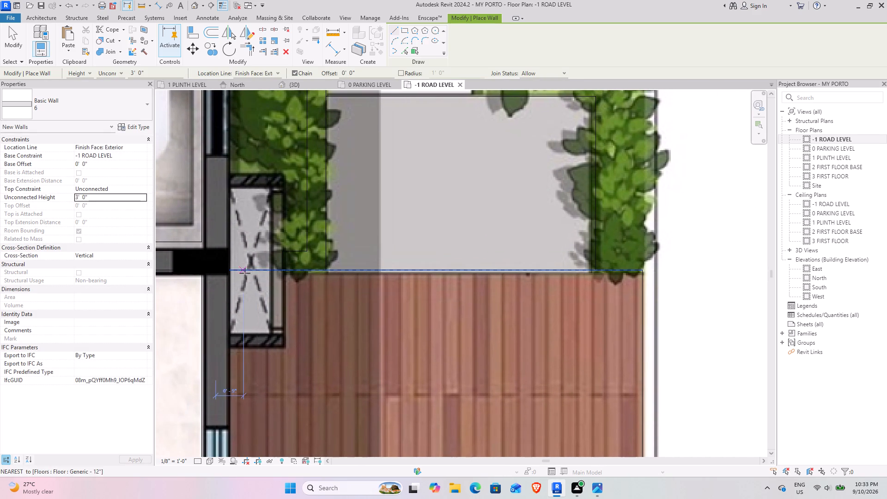
{"action": "middle_click_drag", "start_coordinate": [292, 226], "coordinate": [307, 266]}
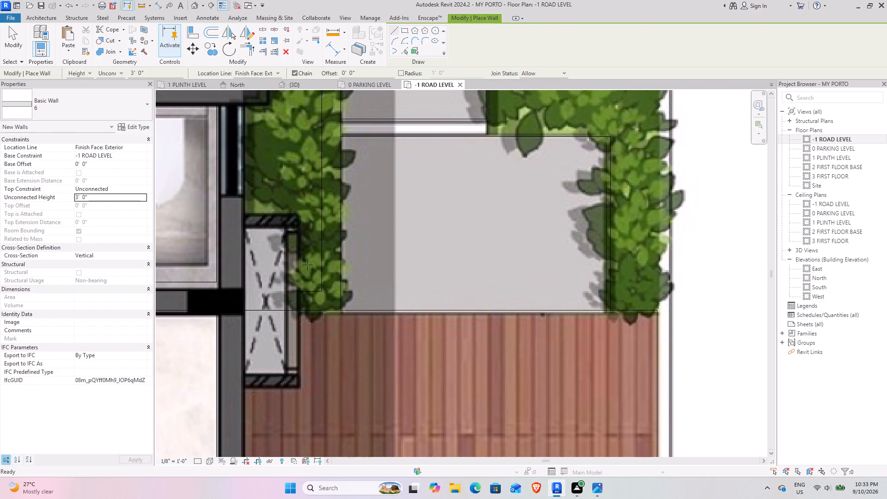
{"action": "key", "text": "Escape"}
{"action": "key", "text": "Escape"}
{"action": "left_click", "coordinate": [308, 293]}
{"action": "left_click_drag", "start_coordinate": [296, 309], "coordinate": [246, 308]}
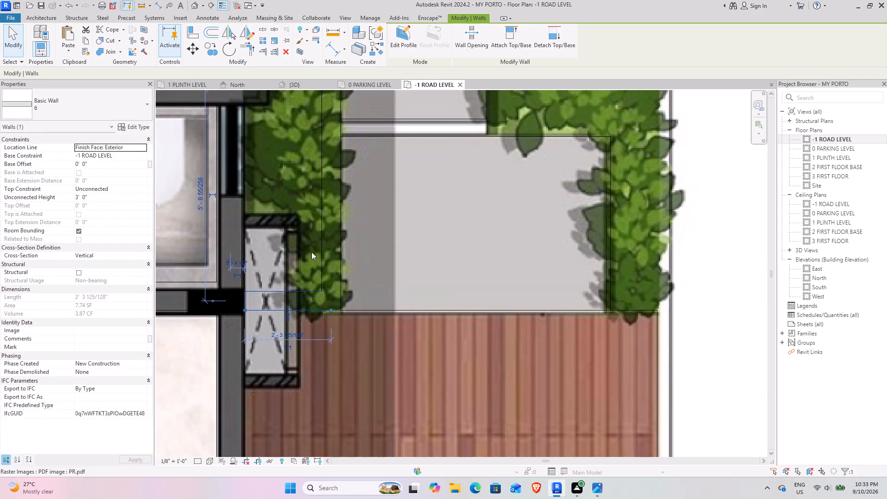
{"action": "left_click", "coordinate": [310, 239]}
{"action": "middle_click_drag", "start_coordinate": [332, 163], "coordinate": [267, 195]}
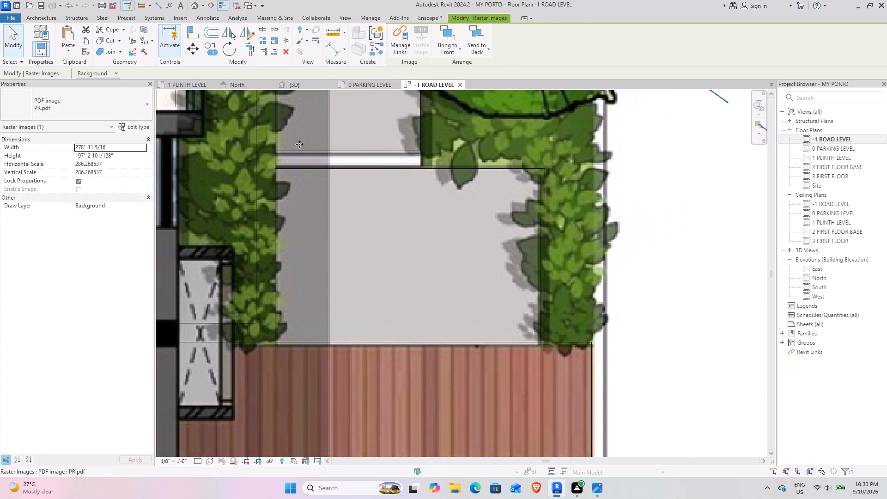
{"action": "key", "text": "Escape"}
{"action": "key", "text": "Escape"}
Draw similar 3' high walls from the deck's outer corner around the narrow outer planting strip to the tree bed's inner edge.
{"action": "left_click", "coordinate": [211, 328]}
{"action": "left_click", "coordinate": [380, 47]}
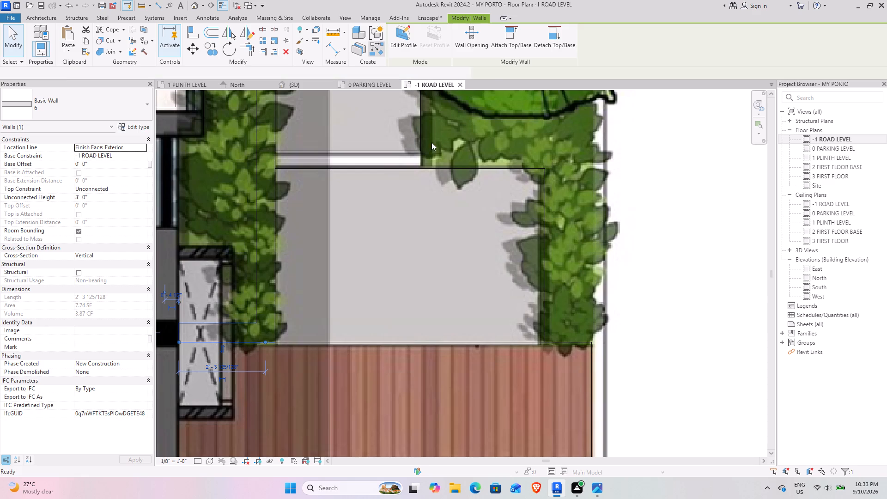
{"action": "middle_click_drag", "start_coordinate": [476, 183], "coordinate": [332, 218]}
{"action": "scroll", "coordinate": [407, 311], "scroll_direction": "up", "scroll_amount": 4}
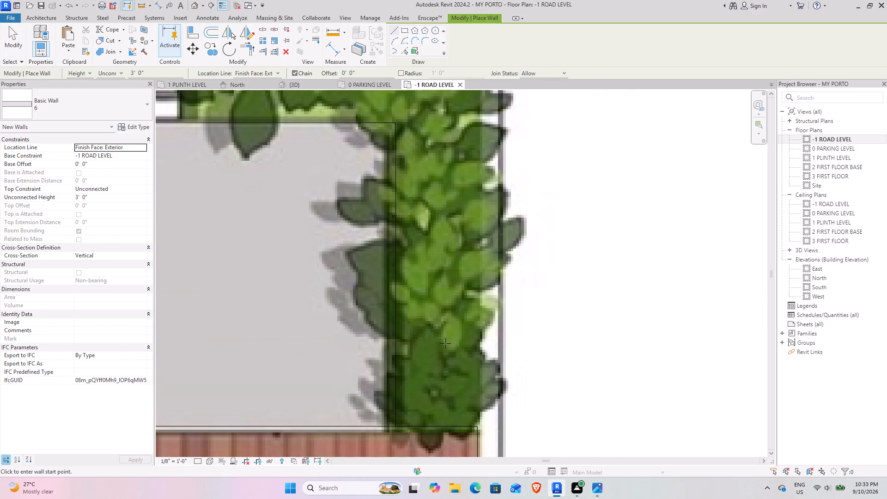
{"action": "middle_click_drag", "start_coordinate": [431, 341], "coordinate": [383, 253]}
{"action": "scroll", "coordinate": [390, 278], "scroll_direction": "down", "scroll_amount": 4}
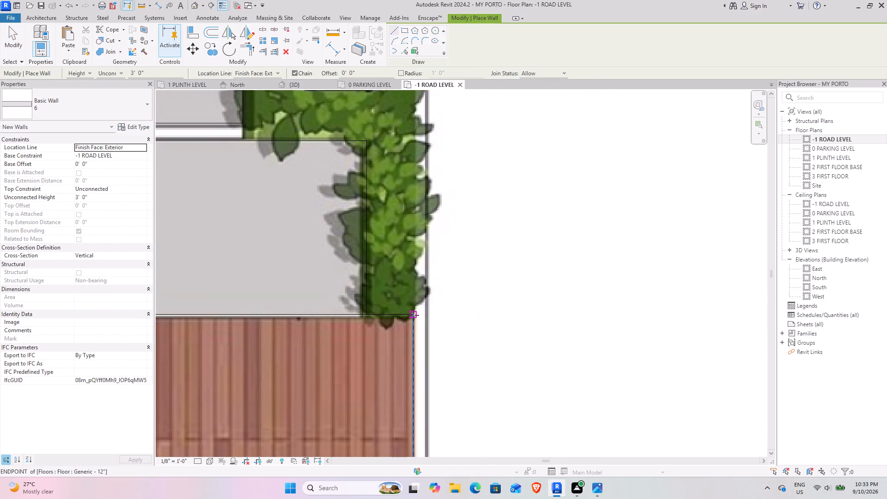
{"action": "left_click", "coordinate": [415, 315]}
{"action": "scroll", "coordinate": [389, 306], "scroll_direction": "up", "scroll_amount": 2}
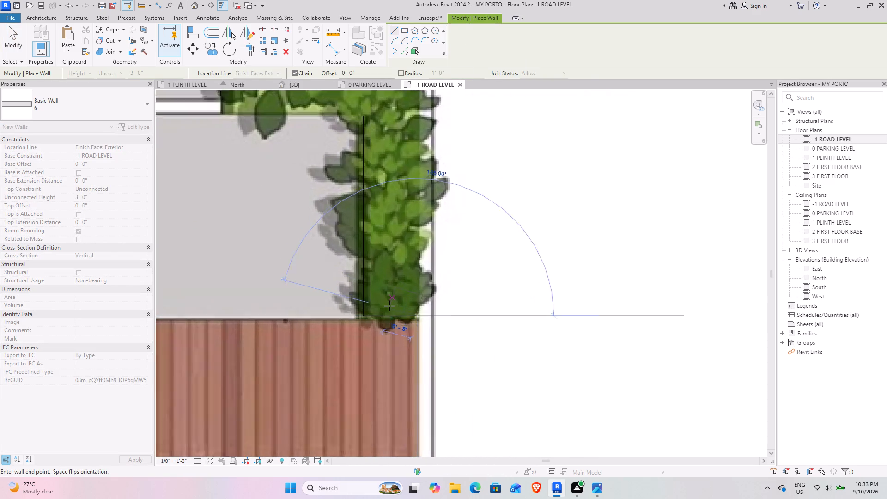
{"action": "scroll", "coordinate": [389, 306], "scroll_direction": "up", "scroll_amount": 5}
{"action": "key", "text": "space"}
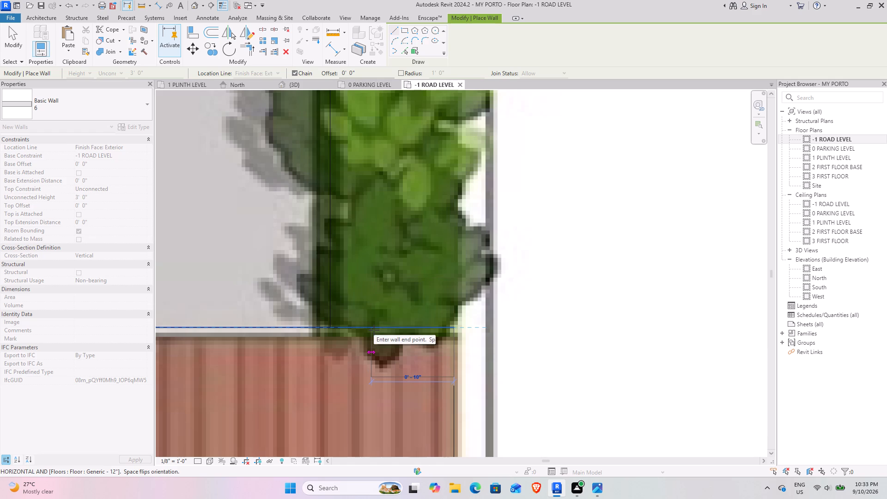
{"action": "key", "text": "space"}
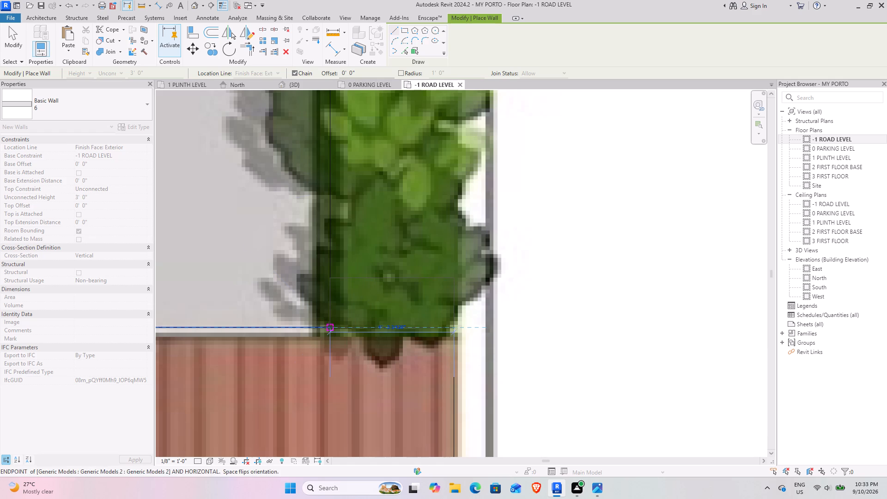
{"action": "left_click", "coordinate": [329, 327]}
{"action": "scroll", "coordinate": [336, 138], "scroll_direction": "down", "scroll_amount": 4}
{"action": "middle_click_drag", "start_coordinate": [336, 116], "coordinate": [332, 427]}
{"action": "left_click", "coordinate": [330, 292]}
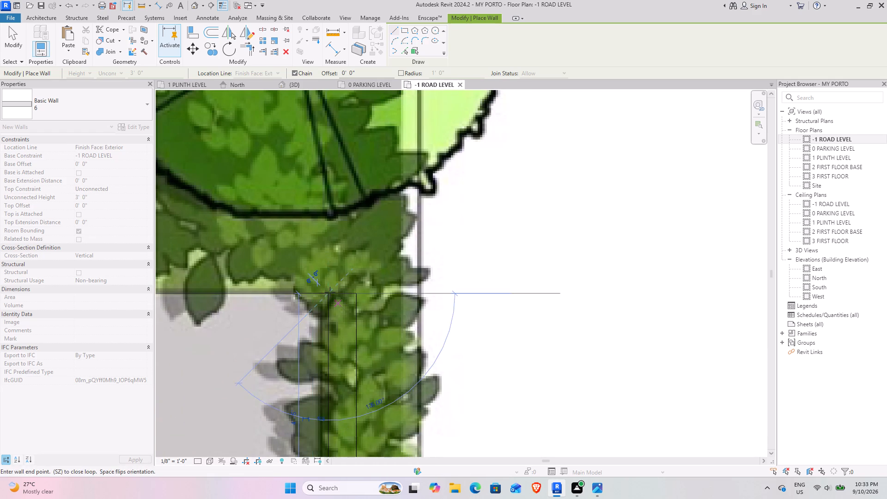
{"action": "middle_click_drag", "start_coordinate": [248, 292], "coordinate": [498, 308]}
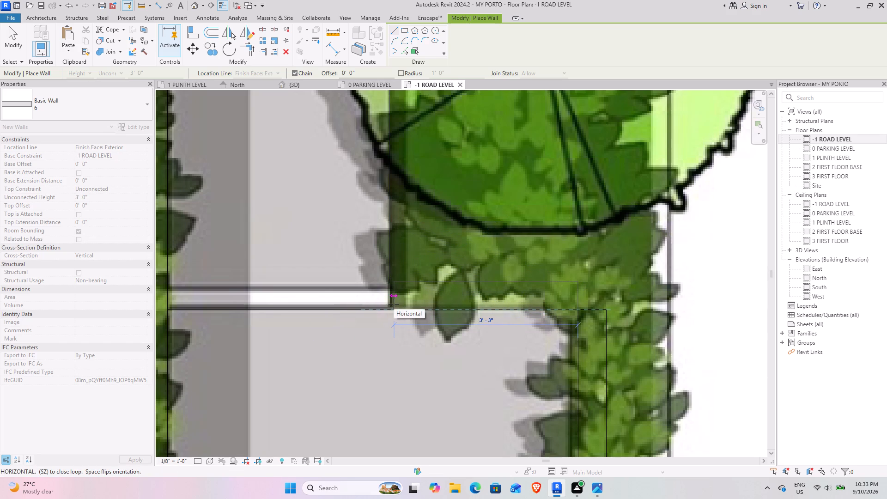
{"action": "left_click", "coordinate": [394, 304]}
{"action": "key", "text": "Escape"}
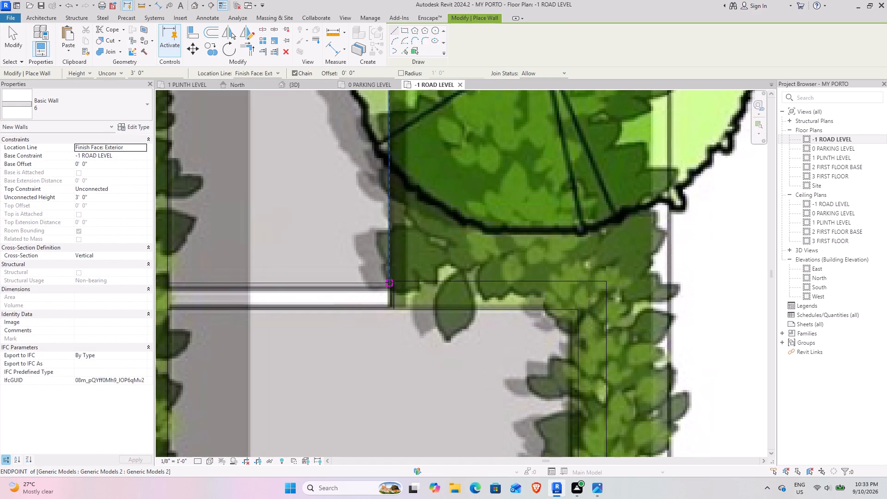
Draw another 3' high type 6 wall along the tree bed's inner edge up to the Generic - 8" wall.
{"action": "left_click", "coordinate": [387, 284]}
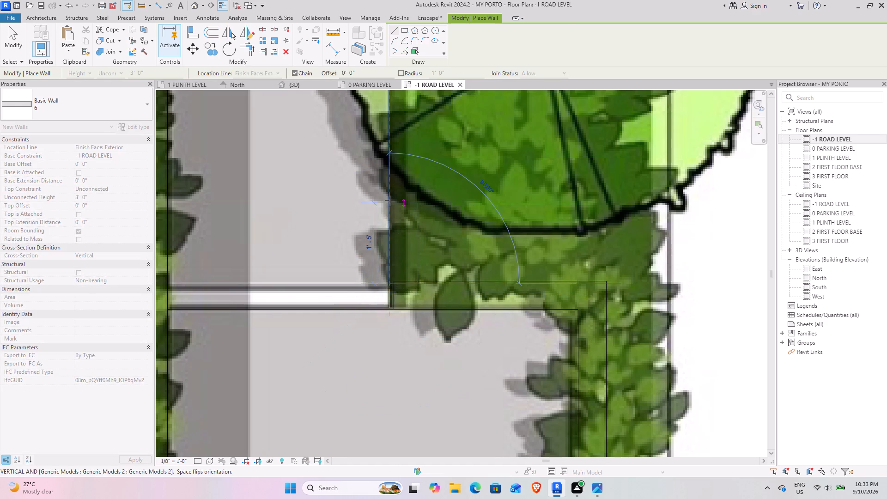
{"action": "scroll", "coordinate": [390, 201], "scroll_direction": "down", "scroll_amount": 4}
{"action": "middle_click_drag", "start_coordinate": [390, 200], "coordinate": [388, 418]}
{"action": "scroll", "coordinate": [393, 190], "scroll_direction": "up", "scroll_amount": 4}
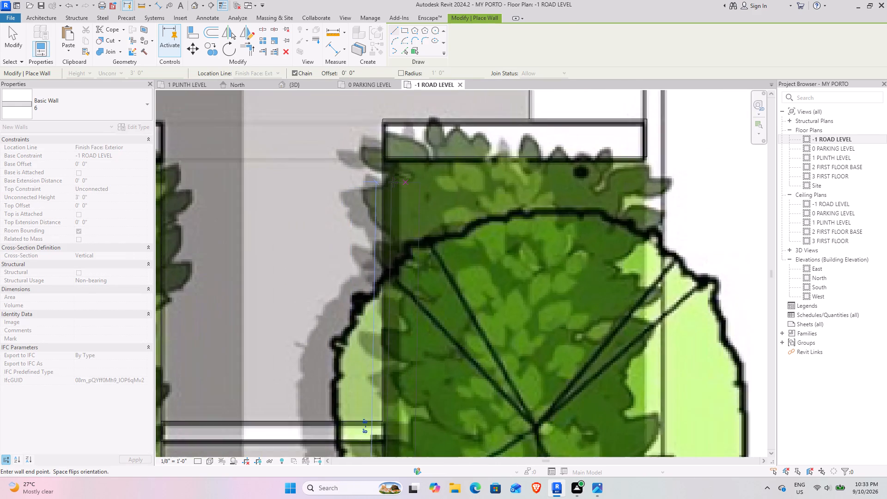
{"action": "scroll", "coordinate": [393, 182], "scroll_direction": "up", "scroll_amount": 3}
{"action": "middle_click_drag", "start_coordinate": [393, 174], "coordinate": [378, 289]}
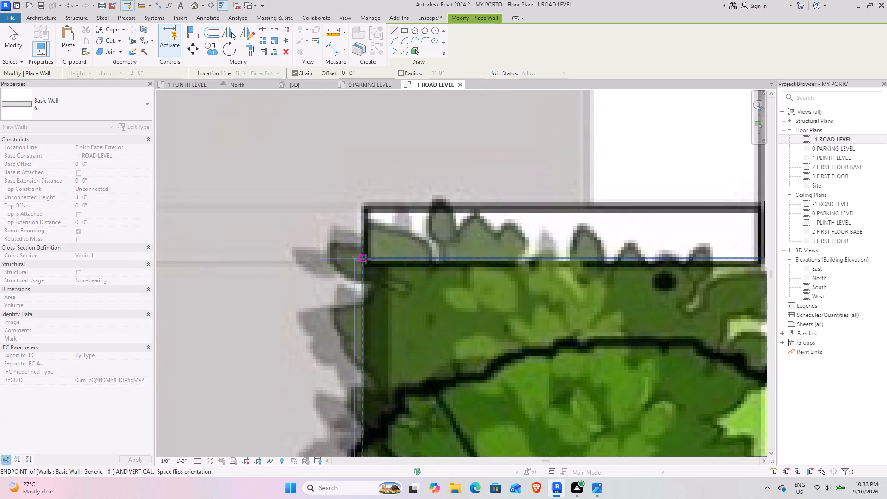
{"action": "left_click", "coordinate": [366, 259]}
{"action": "key", "text": "Escape"}
{"action": "scroll", "coordinate": [379, 314], "scroll_direction": "down", "scroll_amount": 5}
{"action": "scroll", "coordinate": [393, 388], "scroll_direction": "down", "scroll_amount": 1}
{"action": "middle_click_drag", "start_coordinate": [393, 391], "coordinate": [389, 176]}
{"action": "middle_click_drag", "start_coordinate": [395, 331], "coordinate": [395, 183]}
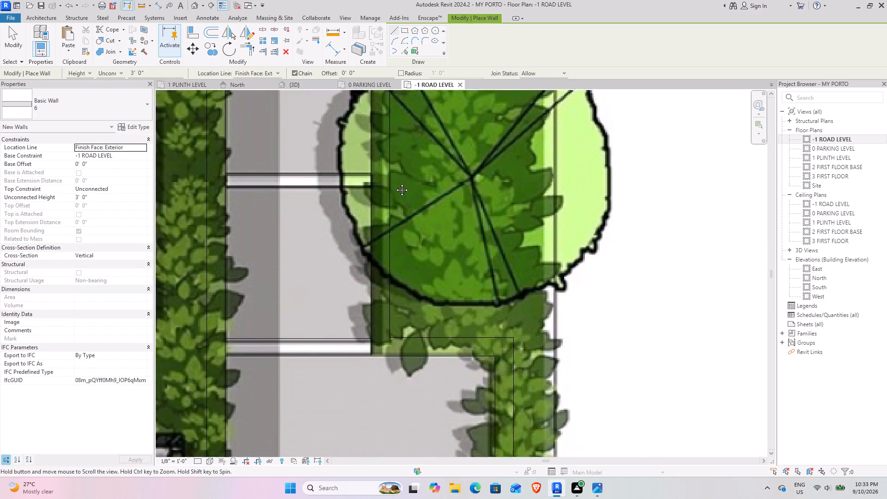
{"action": "middle_click_drag", "start_coordinate": [395, 183], "coordinate": [395, 175]}
{"action": "scroll", "coordinate": [388, 276], "scroll_direction": "up", "scroll_amount": 4}
{"action": "key", "text": "Escape"}
{"action": "key", "text": "Escape"}
{"action": "scroll", "coordinate": [294, 160], "scroll_direction": "down", "scroll_amount": 4}
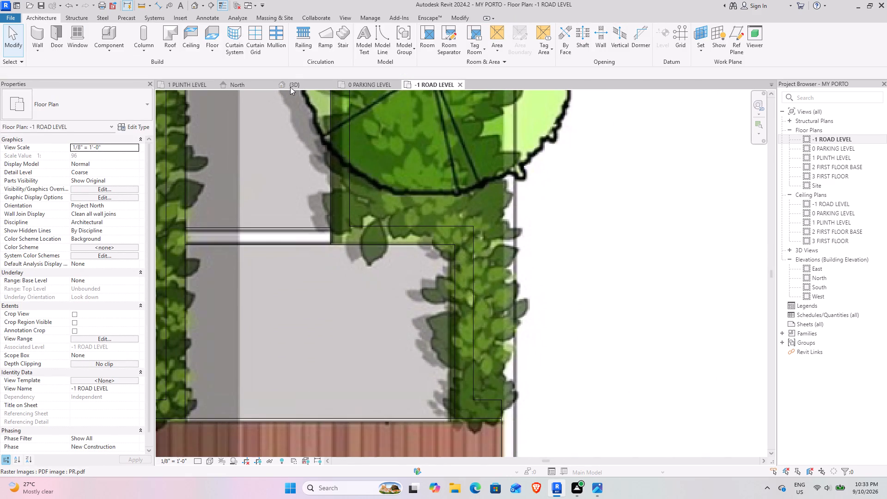
In the 3D view, set the base constraint of the six low type 6 planter walls around the deck to 0 PARKING LEVEL.
{"action": "left_click", "coordinate": [289, 90]}
{"action": "left_click", "coordinate": [290, 84]}
{"action": "left_click", "coordinate": [493, 355]}
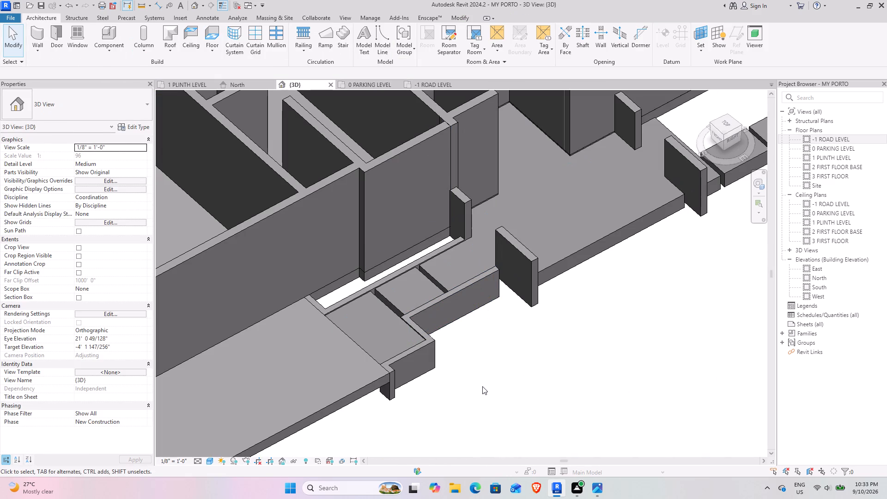
{"action": "middle_click_drag", "start_coordinate": [482, 386], "coordinate": [489, 363], "text": "shift"}
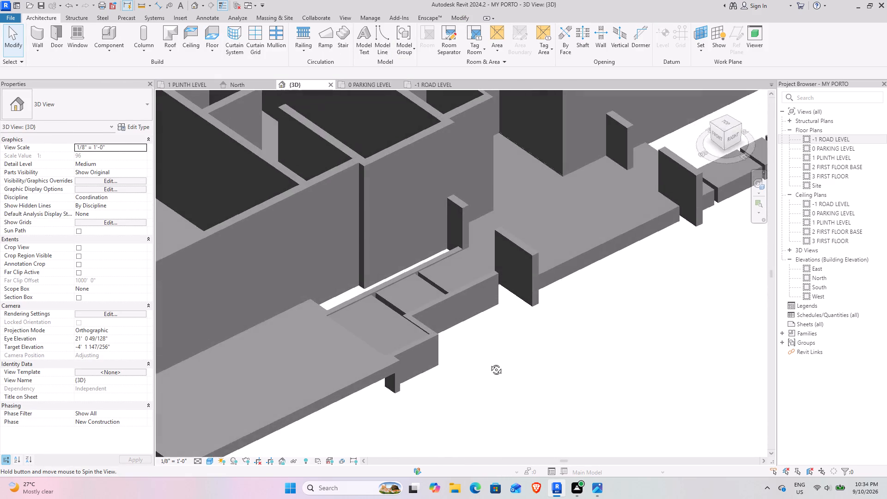
{"action": "middle_click_drag", "start_coordinate": [489, 363], "coordinate": [496, 379], "text": "shift"}
{"action": "left_click", "coordinate": [436, 352]}
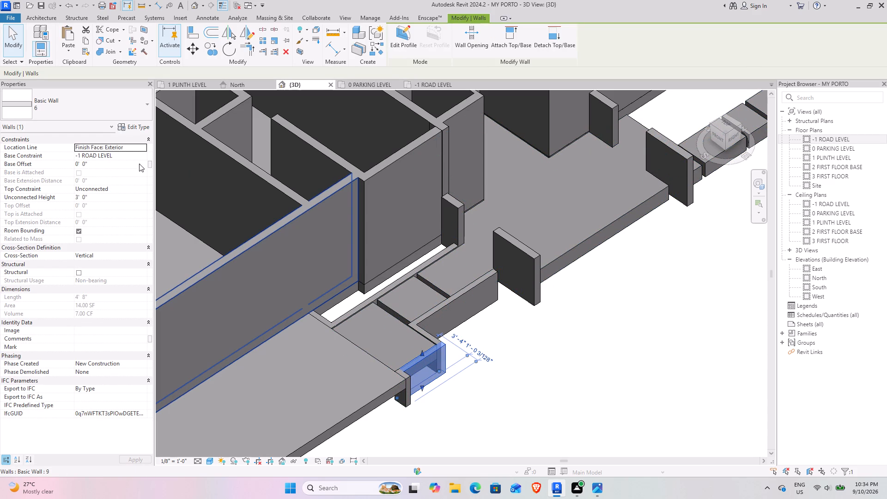
{"action": "left_click", "coordinate": [409, 406], "text": "ctrl"}
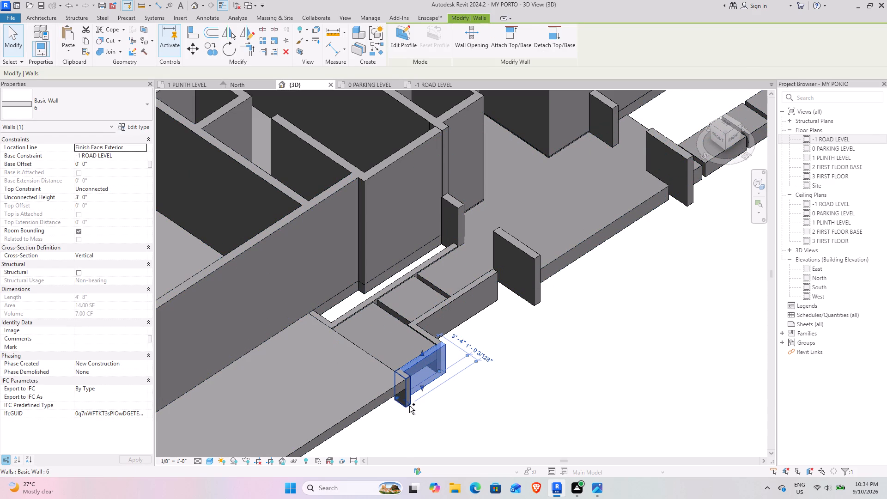
{"action": "left_click", "coordinate": [446, 305], "text": "ctrl"}
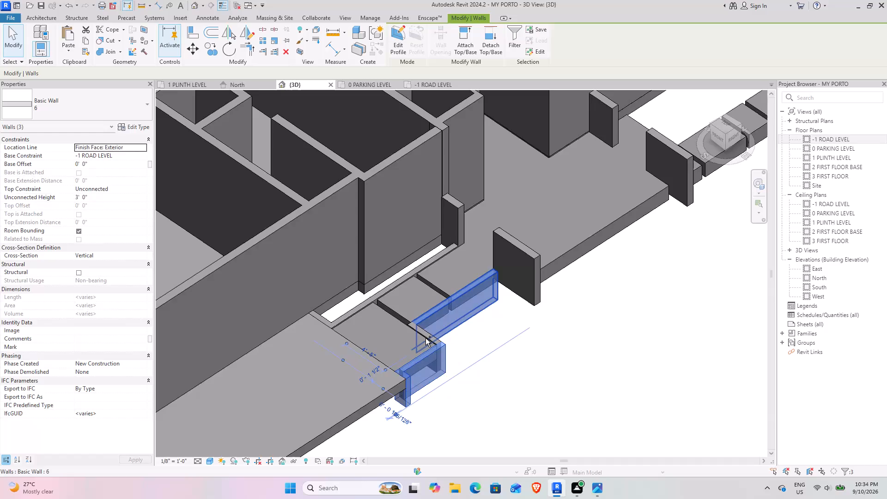
{"action": "left_click", "coordinate": [425, 338], "text": "ctrl"}
{"action": "left_click", "coordinate": [405, 275], "text": "ctrl"}
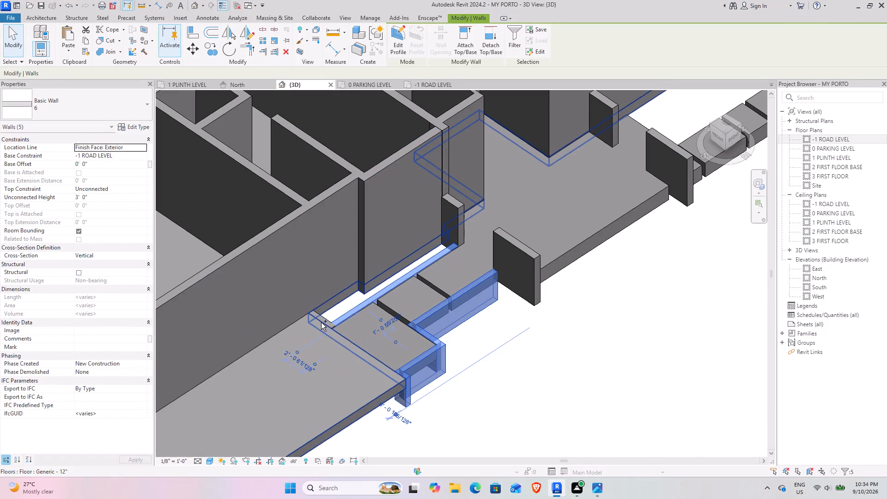
{"action": "left_click", "coordinate": [322, 319], "text": "ctrl"}
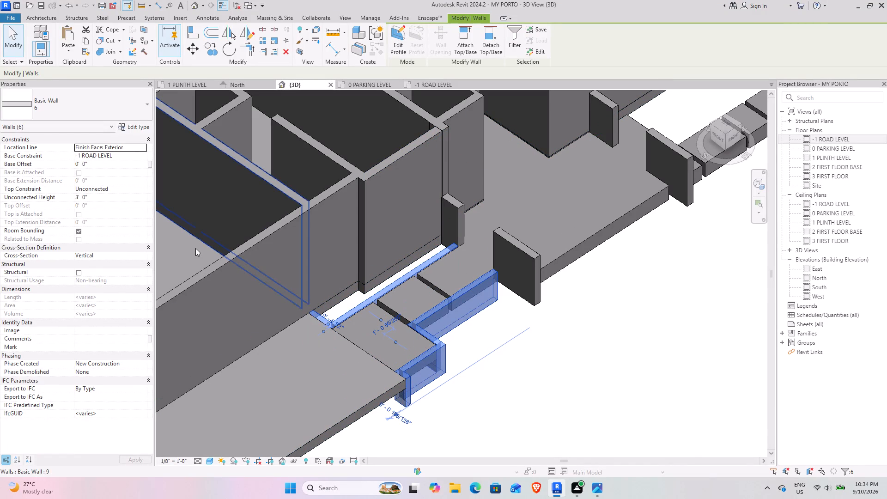
{"action": "left_click", "coordinate": [145, 158]}
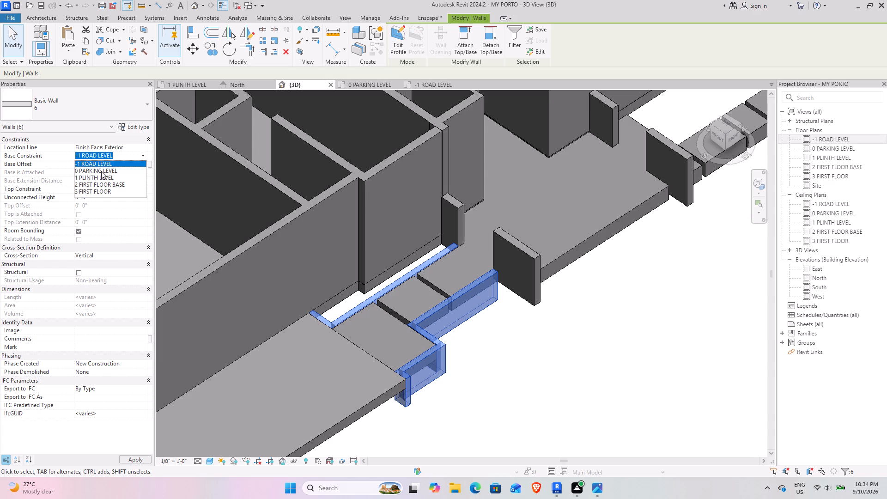
{"action": "left_click", "coordinate": [101, 171]}
{"action": "left_click", "coordinate": [532, 371]}
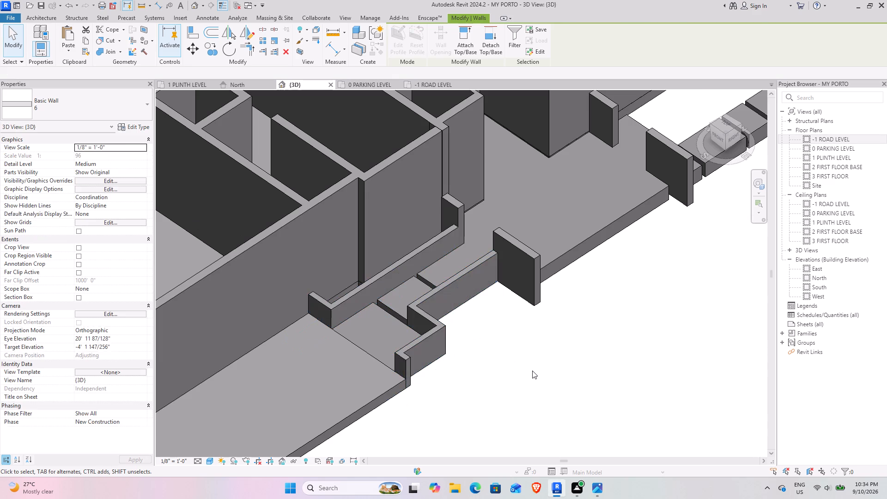
Examine the raised planter walls and the neighbouring deck and laundry area in 3D from several angles.
{"action": "scroll", "coordinate": [532, 371], "scroll_direction": "down", "scroll_amount": 4}
{"action": "middle_click_drag", "start_coordinate": [507, 381], "coordinate": [486, 353], "text": "shift"}
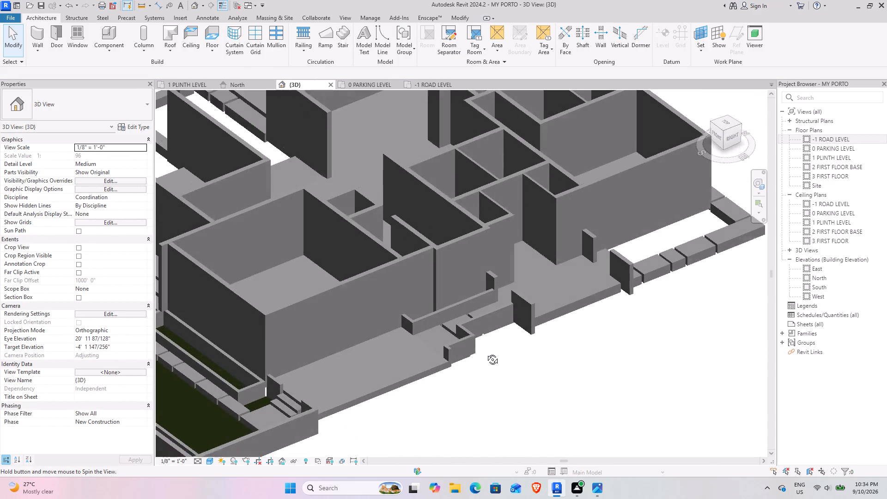
{"action": "middle_click_drag", "start_coordinate": [486, 353], "coordinate": [483, 353], "text": "shift"}
{"action": "scroll", "coordinate": [465, 314], "scroll_direction": "up", "scroll_amount": 7}
{"action": "middle_click_drag", "start_coordinate": [460, 323], "coordinate": [497, 452], "text": "shift"}
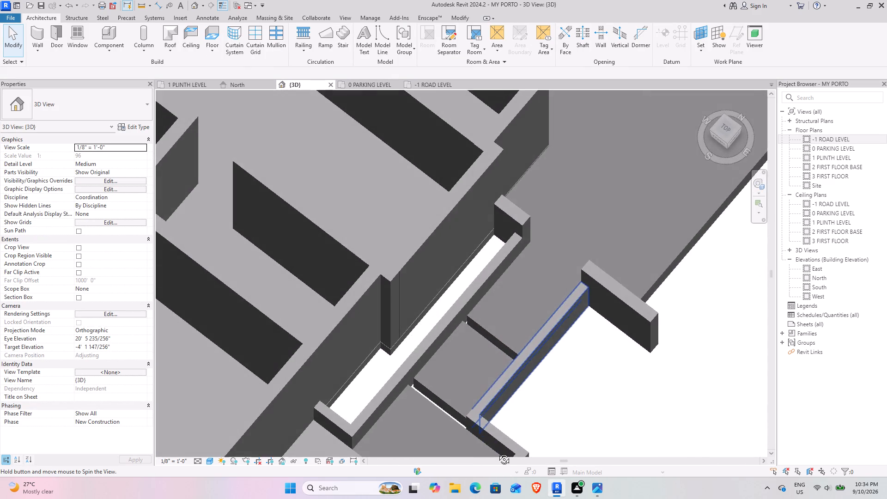
{"action": "middle_click_drag", "start_coordinate": [497, 452], "coordinate": [412, 243], "text": "shift"}
{"action": "scroll", "coordinate": [412, 243], "scroll_direction": "down", "scroll_amount": 2}
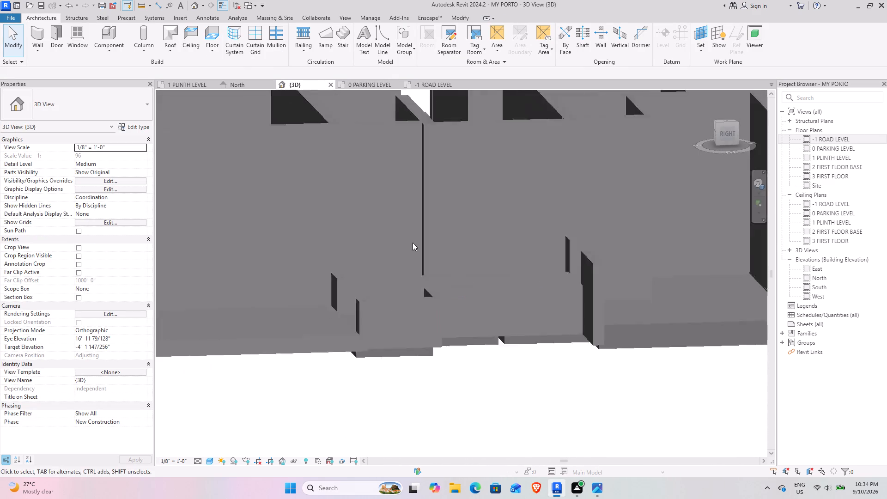
{"action": "scroll", "coordinate": [413, 243], "scroll_direction": "down", "scroll_amount": 3}
{"action": "middle_click_drag", "start_coordinate": [396, 285], "coordinate": [568, 391], "text": "shift"}
{"action": "middle_click_drag", "start_coordinate": [560, 386], "coordinate": [377, 364], "text": "shift"}
{"action": "middle_click_drag", "start_coordinate": [377, 364], "coordinate": [695, 307]}
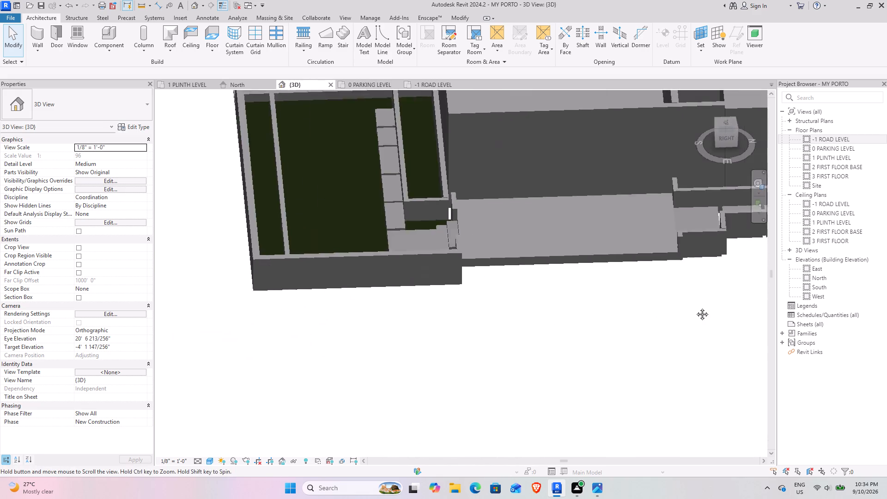
{"action": "middle_click_drag", "start_coordinate": [695, 307], "coordinate": [696, 307]}
{"action": "scroll", "coordinate": [543, 320], "scroll_direction": "down", "scroll_amount": 4}
{"action": "middle_click_drag", "start_coordinate": [521, 320], "coordinate": [237, 383]}
{"action": "middle_click_drag", "start_coordinate": [327, 322], "coordinate": [449, 398], "text": "shift"}
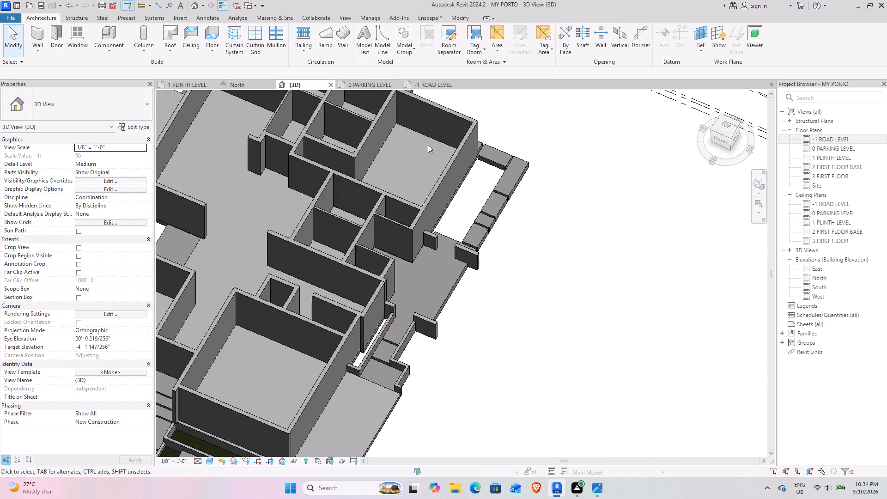
{"action": "scroll", "coordinate": [444, 299], "scroll_direction": "up", "scroll_amount": 4}
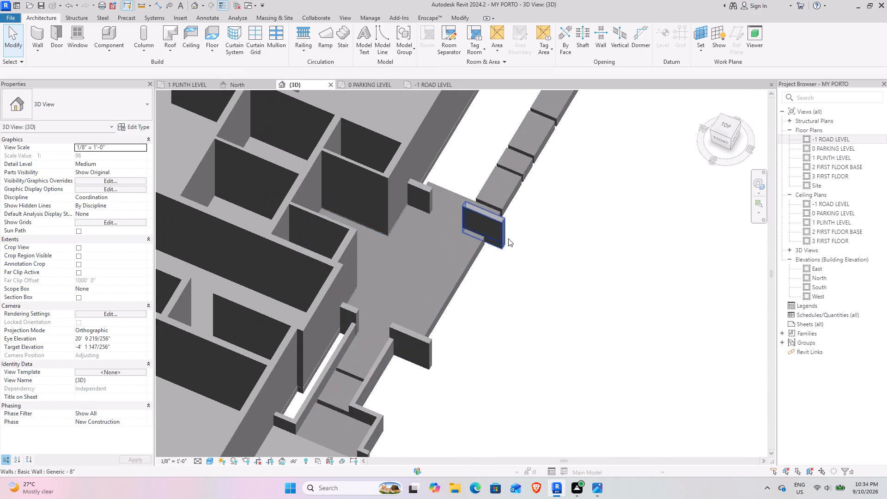
{"action": "middle_click_drag", "start_coordinate": [509, 238], "coordinate": [517, 285]}
{"action": "scroll", "coordinate": [363, 394], "scroll_direction": "up", "scroll_amount": 8}
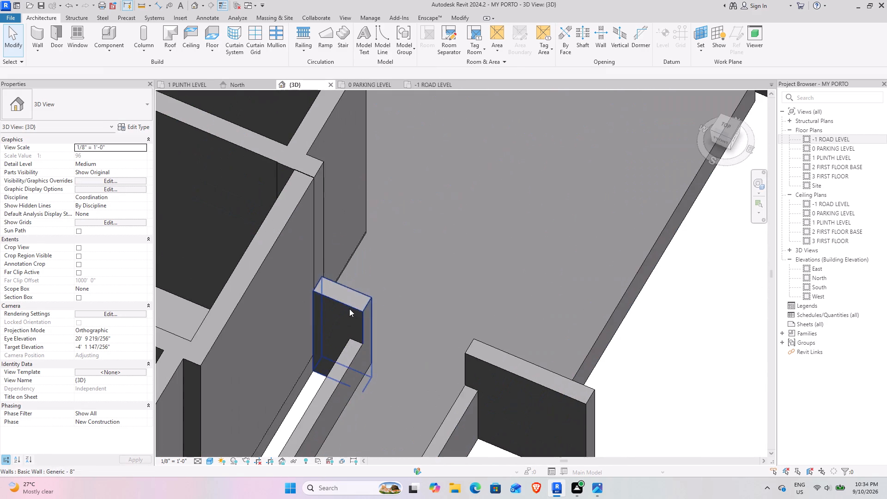
{"action": "scroll", "coordinate": [482, 402], "scroll_direction": "down", "scroll_amount": 5}
{"action": "middle_click_drag", "start_coordinate": [467, 419], "coordinate": [537, 185]}
{"action": "middle_click_drag", "start_coordinate": [529, 256], "coordinate": [538, 357]}
On the road level plan, draw a similar 3' wall based on 0 PARKING LEVEL along the outer planting strip's inner edge, from laundry services to the corner.
{"action": "left_click", "coordinate": [427, 88]}
{"action": "scroll", "coordinate": [389, 237], "scroll_direction": "down", "scroll_amount": 3}
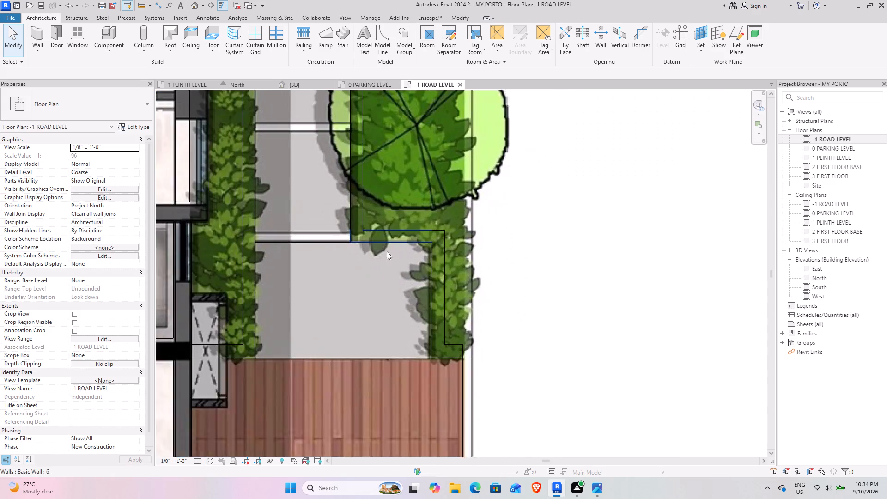
{"action": "scroll", "coordinate": [387, 251], "scroll_direction": "down", "scroll_amount": 1}
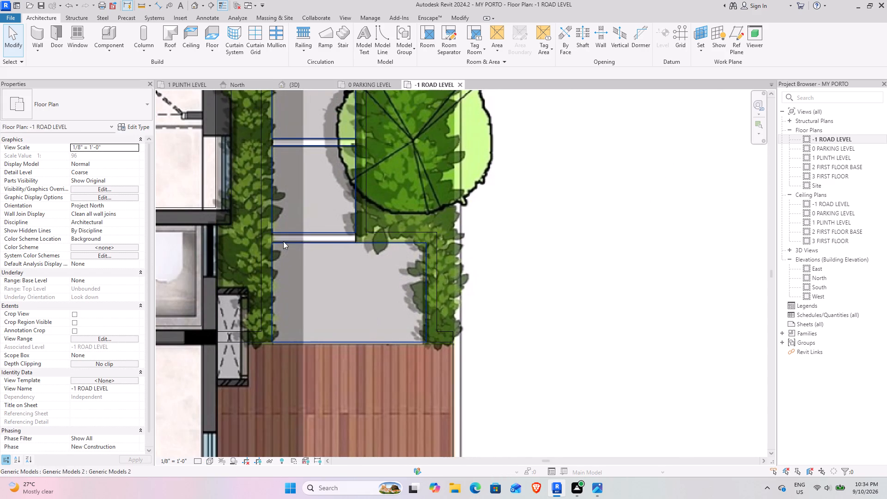
{"action": "middle_click_drag", "start_coordinate": [285, 243], "coordinate": [296, 281]}
{"action": "middle_click_drag", "start_coordinate": [339, 283], "coordinate": [377, 420]}
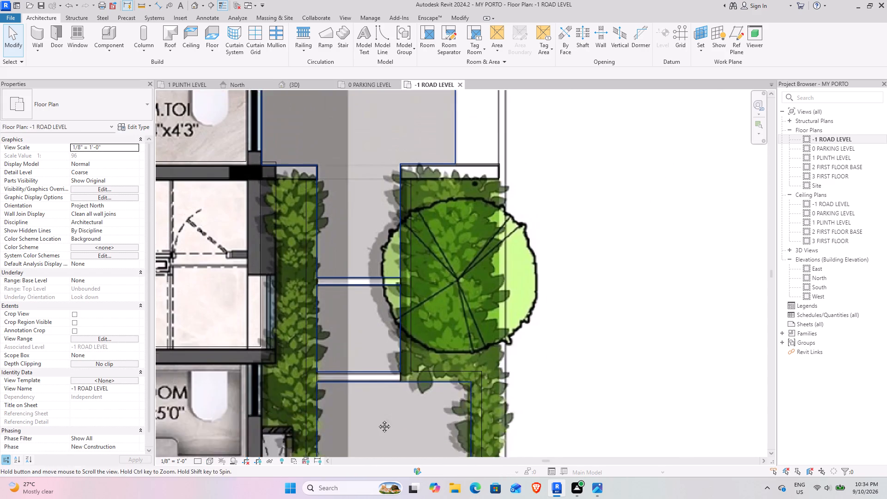
{"action": "middle_click_drag", "start_coordinate": [377, 420], "coordinate": [381, 437]}
{"action": "middle_click_drag", "start_coordinate": [366, 245], "coordinate": [376, 344]}
{"action": "scroll", "coordinate": [472, 230], "scroll_direction": "down", "scroll_amount": 5}
{"action": "middle_click_drag", "start_coordinate": [439, 204], "coordinate": [407, 254]}
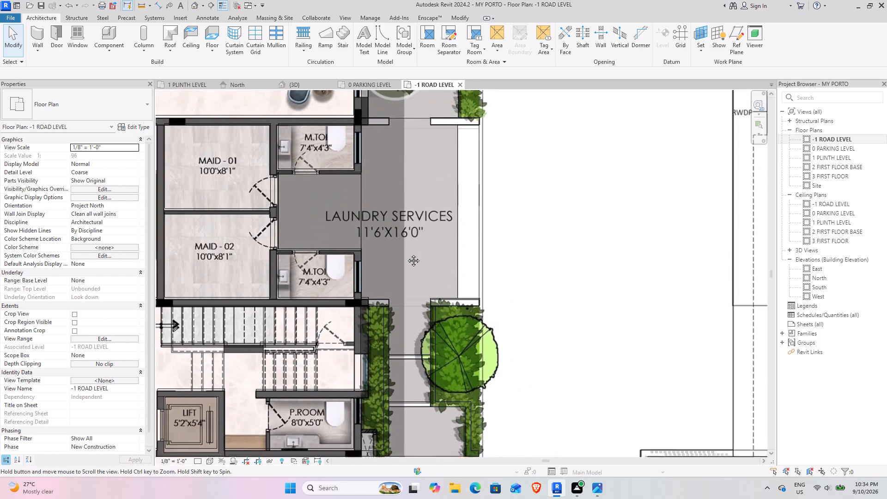
{"action": "middle_click_drag", "start_coordinate": [407, 254], "coordinate": [383, 282]}
{"action": "middle_click_drag", "start_coordinate": [414, 186], "coordinate": [391, 249]}
{"action": "scroll", "coordinate": [412, 286], "scroll_direction": "up", "scroll_amount": 3}
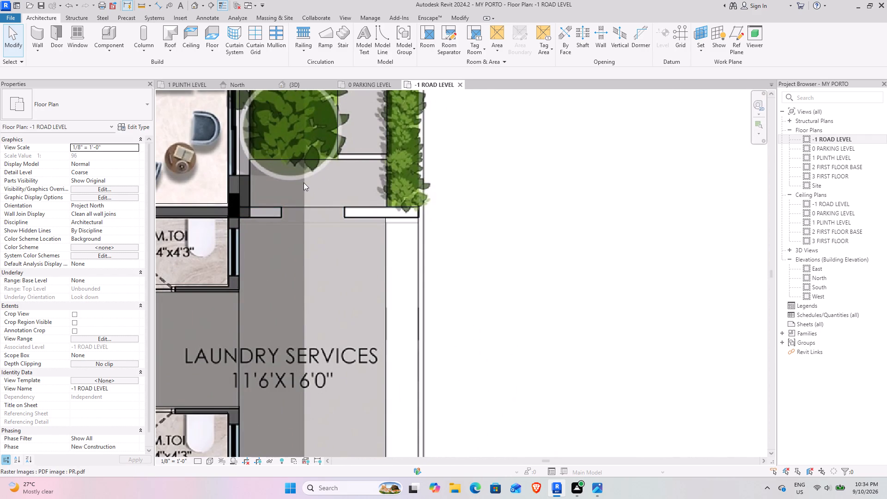
{"action": "middle_click_drag", "start_coordinate": [304, 183], "coordinate": [312, 271]}
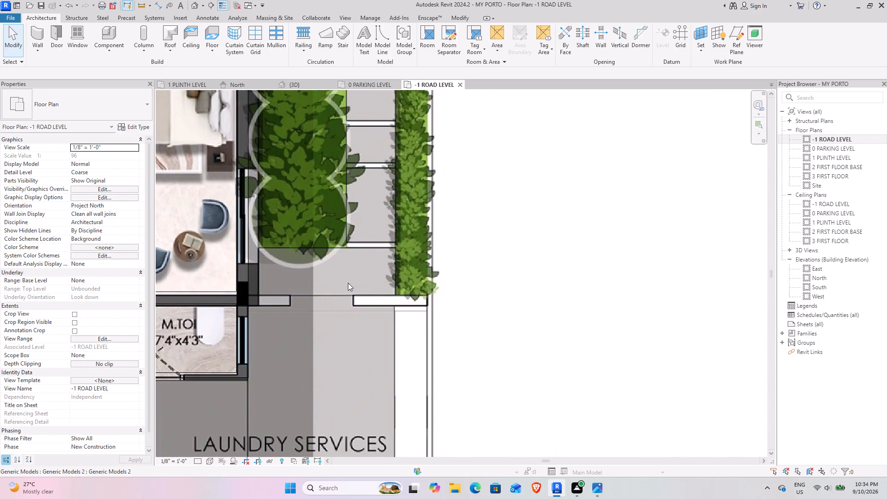
{"action": "middle_click_drag", "start_coordinate": [346, 283], "coordinate": [325, 166]}
{"action": "middle_click_drag", "start_coordinate": [340, 329], "coordinate": [361, 175]}
{"action": "left_click", "coordinate": [363, 359]}
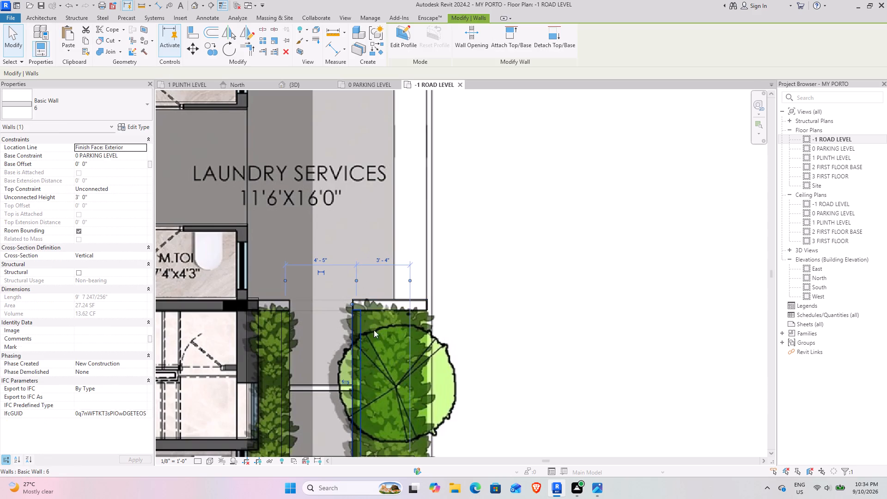
{"action": "left_click", "coordinate": [380, 54]}
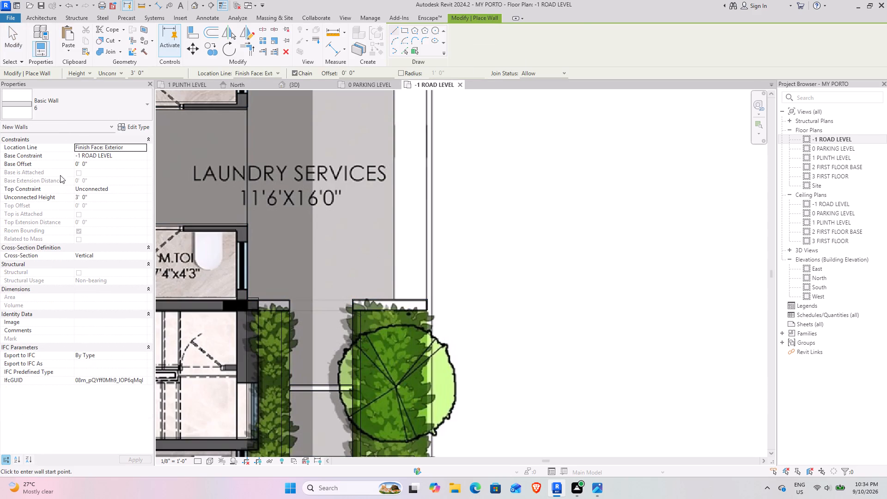
{"action": "left_click", "coordinate": [143, 157]}
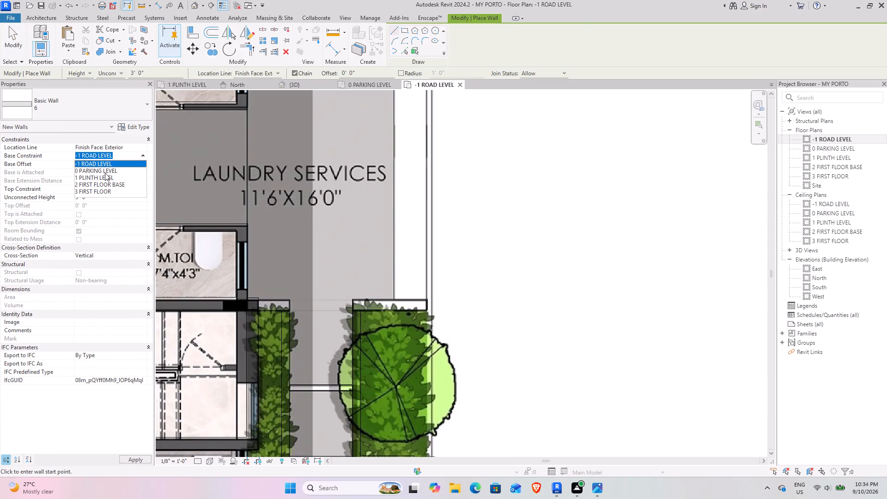
{"action": "left_click", "coordinate": [103, 170]}
{"action": "middle_click_drag", "start_coordinate": [356, 172], "coordinate": [365, 388]}
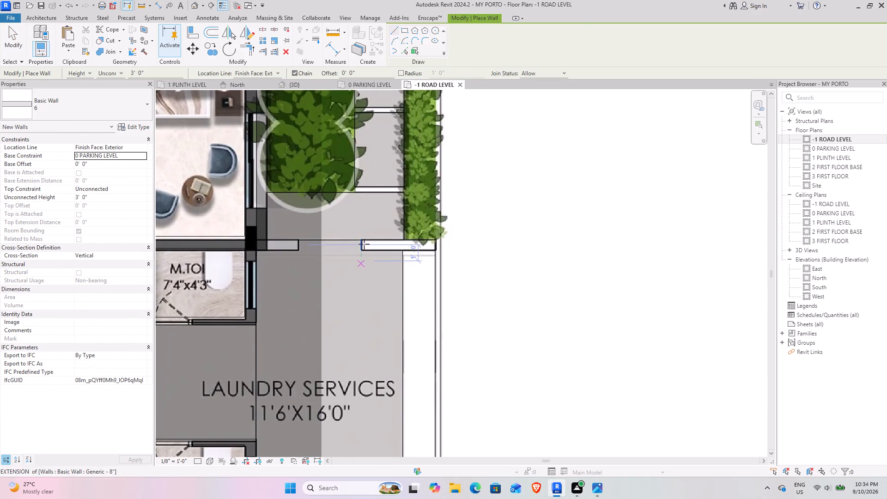
{"action": "scroll", "coordinate": [365, 225], "scroll_direction": "up", "scroll_amount": 7}
{"action": "middle_click_drag", "start_coordinate": [417, 235], "coordinate": [342, 321]}
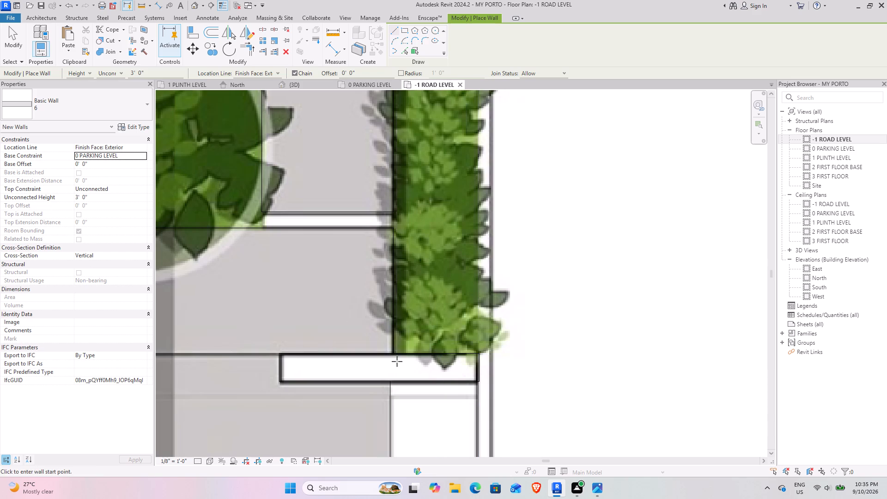
{"action": "left_click", "coordinate": [395, 354]}
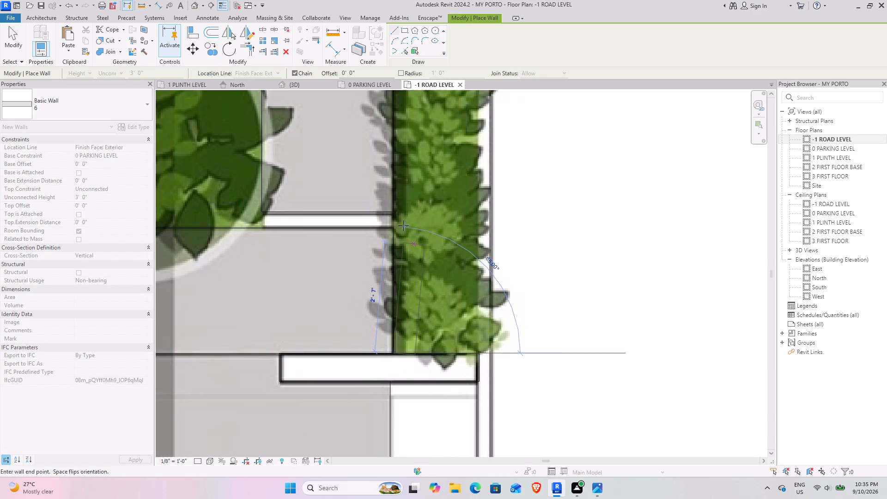
{"action": "middle_click_drag", "start_coordinate": [399, 145], "coordinate": [401, 429]}
{"action": "middle_click_drag", "start_coordinate": [412, 202], "coordinate": [377, 420]}
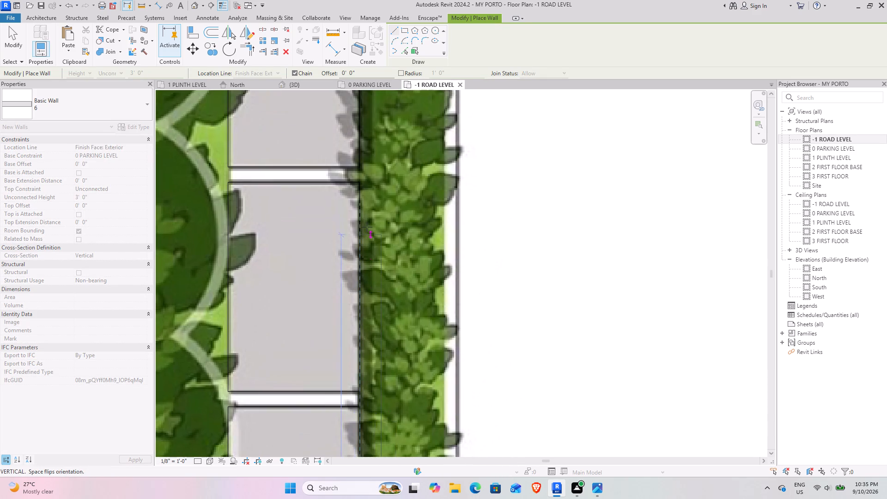
{"action": "middle_click_drag", "start_coordinate": [364, 224], "coordinate": [362, 465]}
{"action": "middle_click_drag", "start_coordinate": [363, 206], "coordinate": [343, 471]}
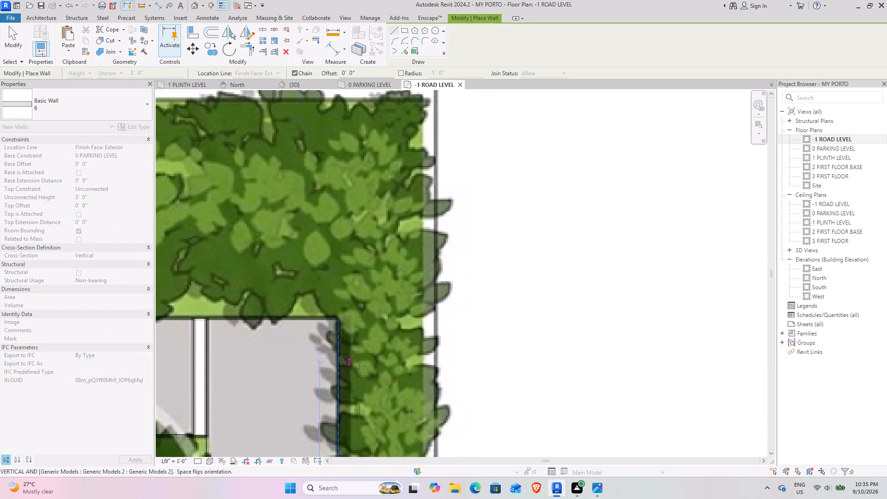
{"action": "left_click", "coordinate": [341, 315]}
Continue the 3' type 6 wall from that corner along the adjoining planting bed's inner edge to the bed's far end.
{"action": "scroll", "coordinate": [276, 318], "scroll_direction": "down", "scroll_amount": 4}
{"action": "middle_click_drag", "start_coordinate": [267, 317], "coordinate": [276, 316]}
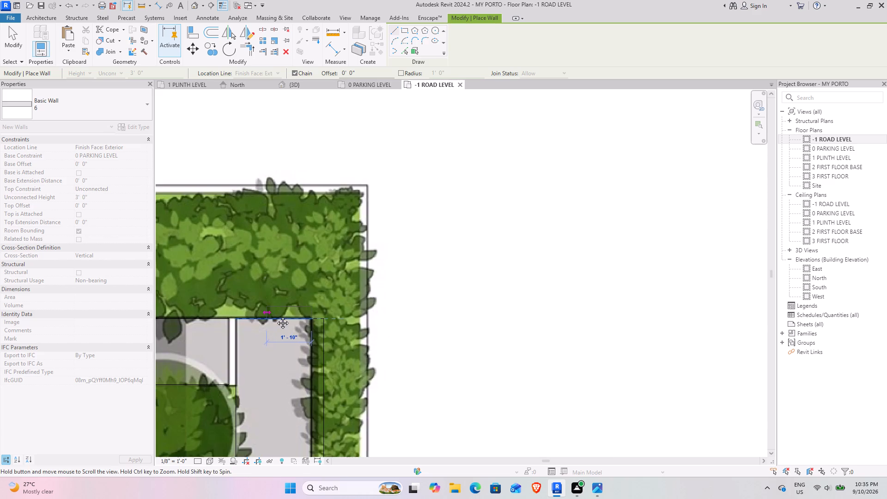
{"action": "middle_click_drag", "start_coordinate": [276, 316], "coordinate": [595, 289]}
{"action": "middle_click_drag", "start_coordinate": [304, 271], "coordinate": [727, 295]}
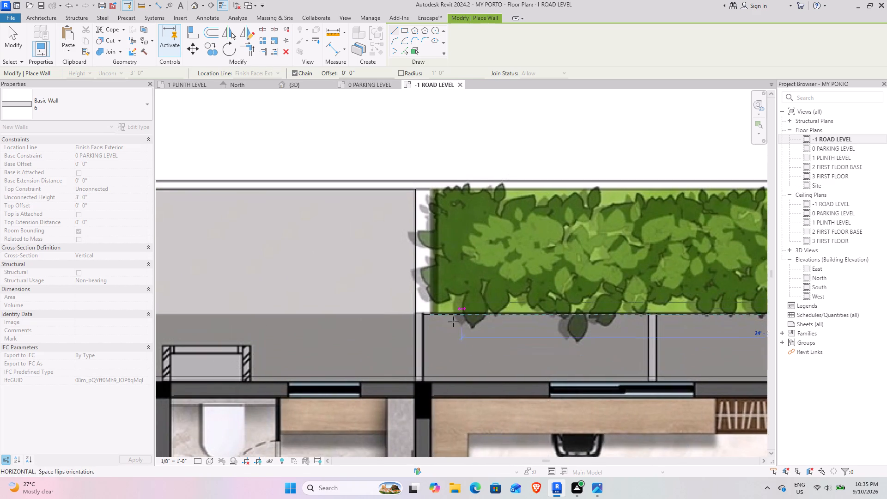
{"action": "scroll", "coordinate": [442, 314], "scroll_direction": "up", "scroll_amount": 7}
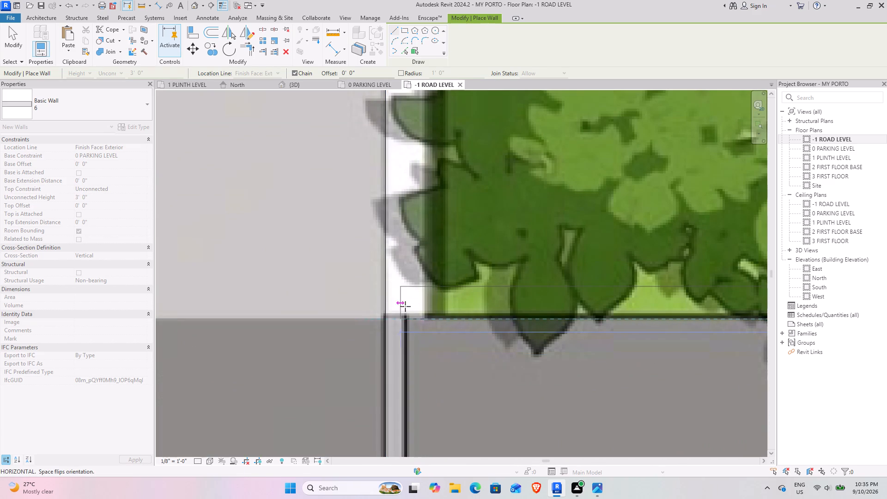
{"action": "scroll", "coordinate": [434, 306], "scroll_direction": "down", "scroll_amount": 4}
{"action": "middle_click_drag", "start_coordinate": [431, 307], "coordinate": [393, 342]}
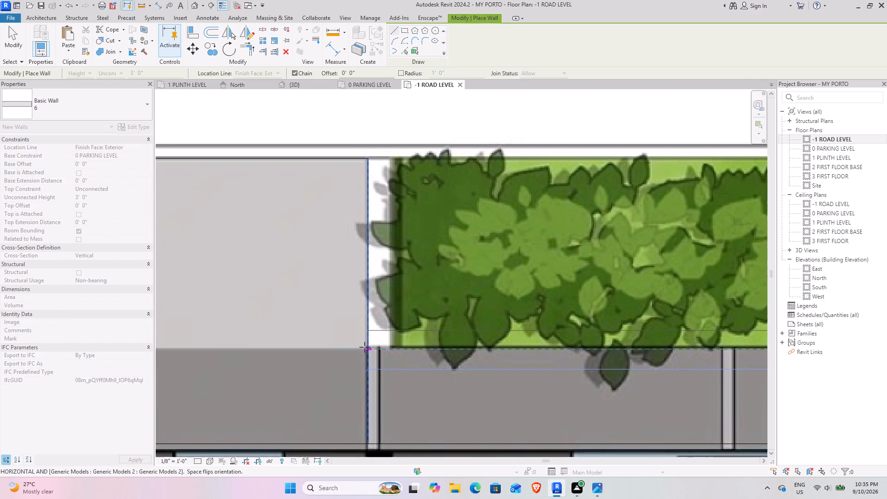
{"action": "left_click", "coordinate": [367, 347]}
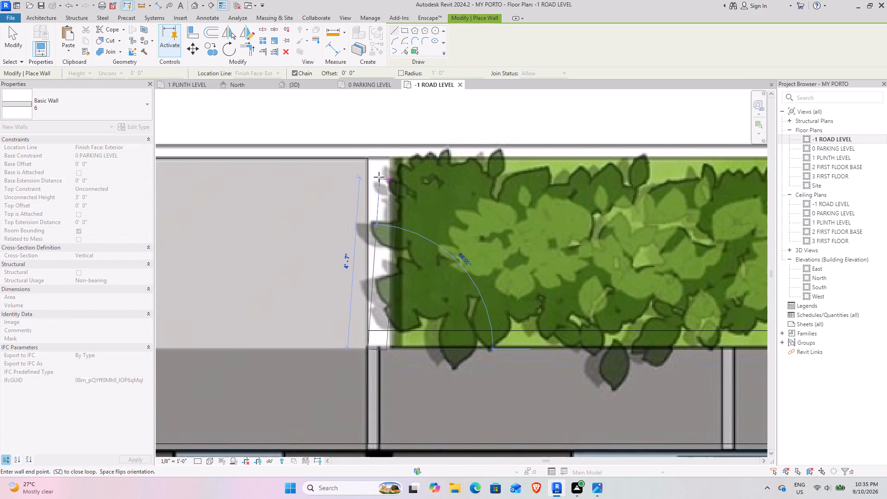
Close the far end of the planting bed with a 3' type 6 wall about 4'-10" long, reaching the bed's outer corner.
{"action": "left_click", "coordinate": [370, 160]}
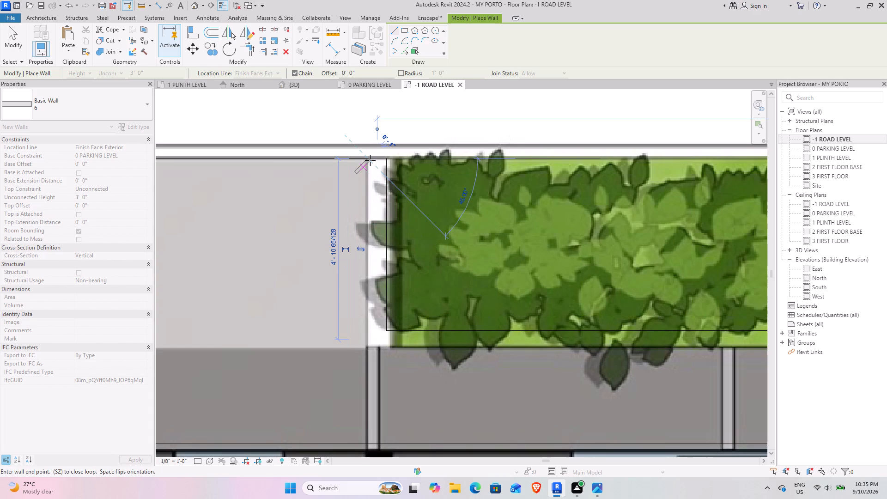
{"action": "key", "text": "Escape"}
Draw a 3' type 6 wall about 5'-1" long on -1 ROAD LEVEL across the near end of the shrub bed beside the guest bedroom.
{"action": "scroll", "coordinate": [438, 216], "scroll_direction": "down", "scroll_amount": 4}
{"action": "middle_click_drag", "start_coordinate": [552, 330], "coordinate": [241, 213]}
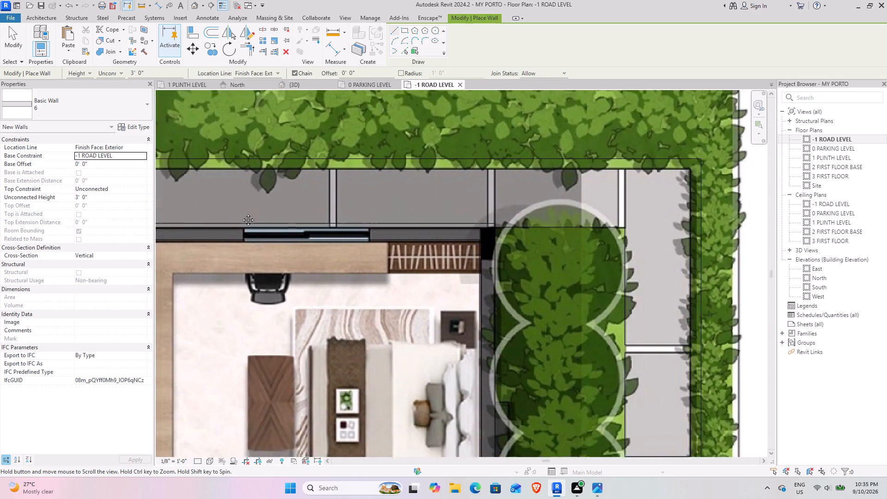
{"action": "middle_click_drag", "start_coordinate": [241, 213], "coordinate": [156, 222]}
{"action": "scroll", "coordinate": [465, 254], "scroll_direction": "up", "scroll_amount": 6}
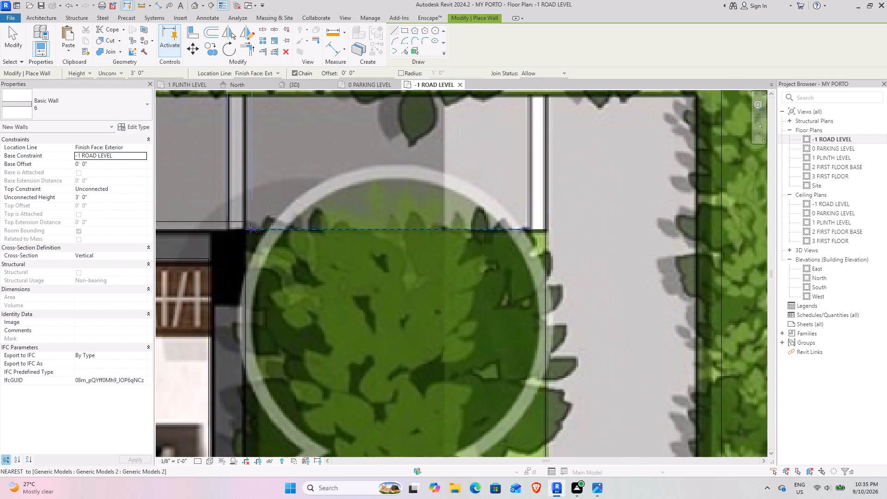
{"action": "left_click", "coordinate": [249, 228]}
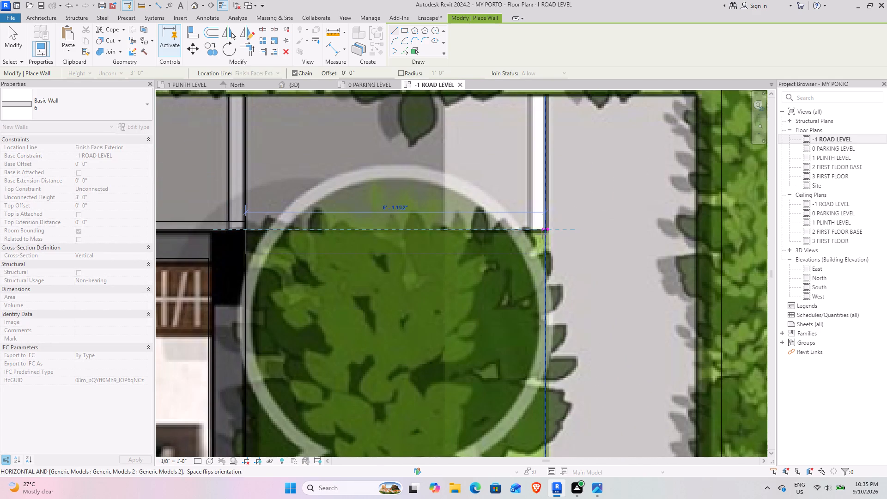
{"action": "left_click", "coordinate": [542, 234]}
Continue the wall about 18'-2" along the shrub bed's outer long side and about 5'-2 1/2" across the end nearest laundry services.
{"action": "scroll", "coordinate": [569, 321], "scroll_direction": "down", "scroll_amount": 4}
{"action": "middle_click_drag", "start_coordinate": [557, 366], "coordinate": [549, 117]}
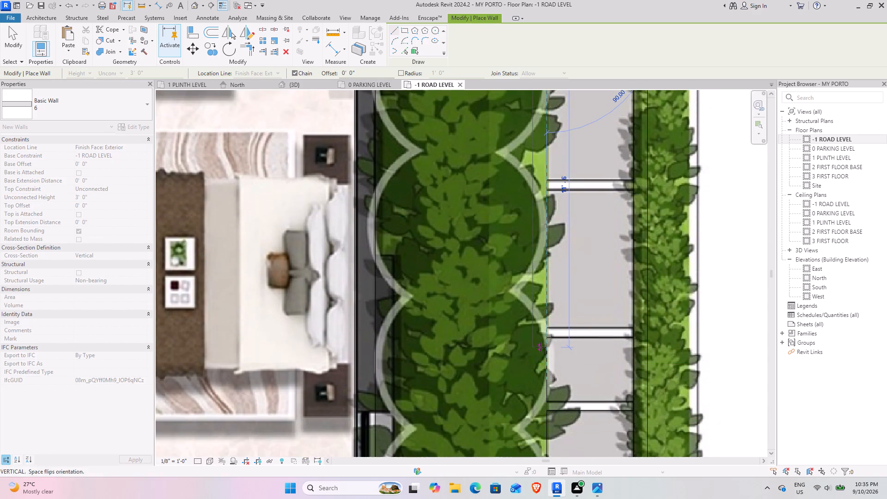
{"action": "middle_click_drag", "start_coordinate": [541, 347], "coordinate": [537, 112]}
{"action": "scroll", "coordinate": [543, 290], "scroll_direction": "up", "scroll_amount": 6}
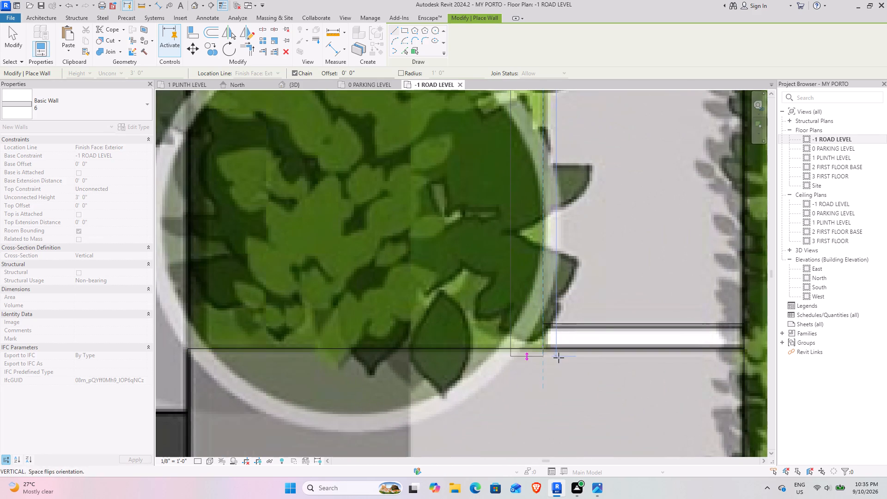
{"action": "left_click", "coordinate": [544, 349]}
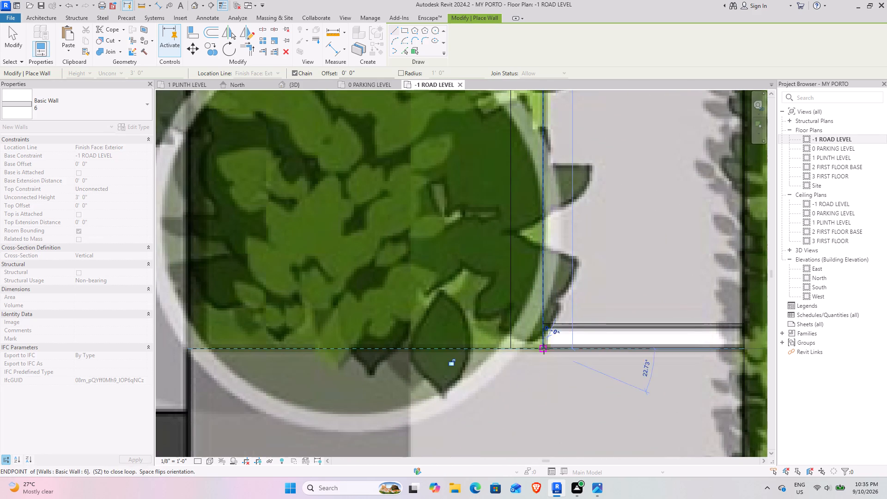
{"action": "left_click", "coordinate": [188, 345]}
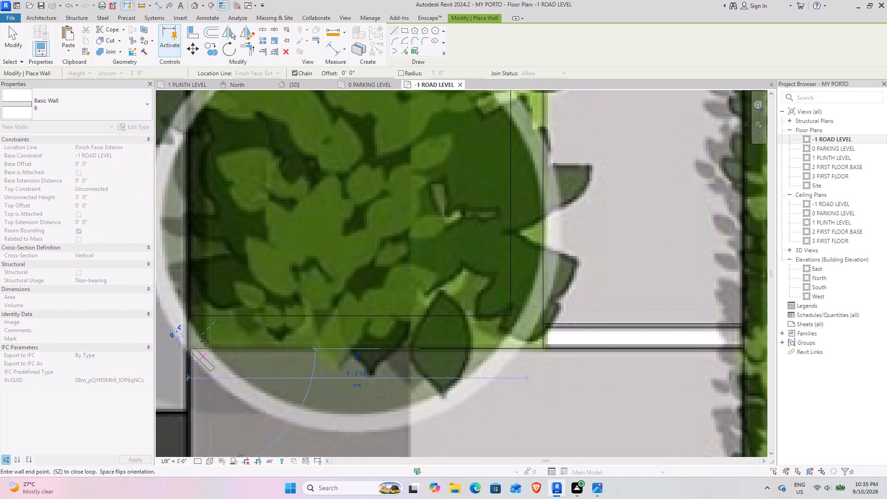
{"action": "key", "text": "Escape"}
{"action": "key", "text": "Escape"}
{"action": "scroll", "coordinate": [257, 334], "scroll_direction": "down", "scroll_amount": 5}
{"action": "key", "text": "Escape"}
{"action": "left_click", "coordinate": [225, 335]}
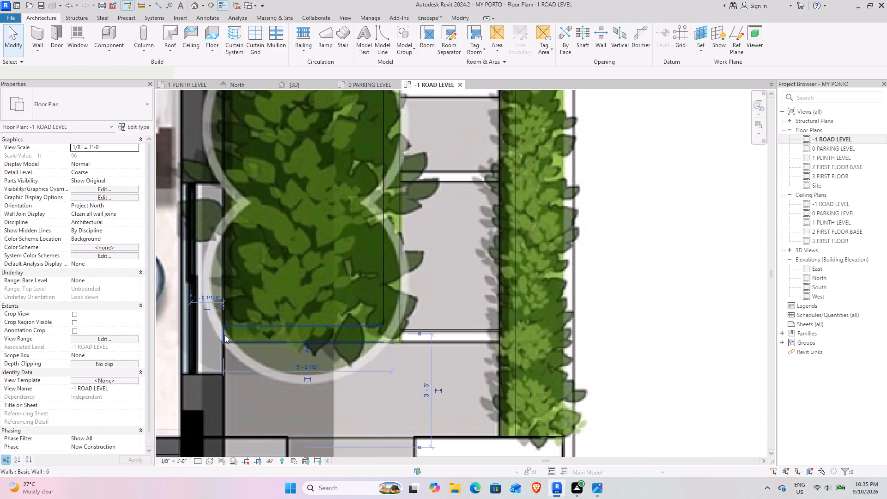
{"action": "scroll", "coordinate": [220, 326], "scroll_direction": "up", "scroll_amount": 4}
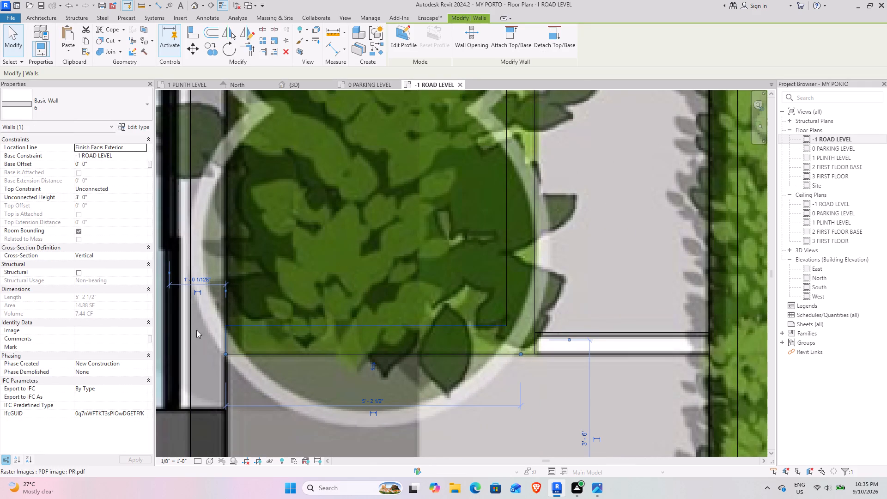
{"action": "scroll", "coordinate": [250, 320], "scroll_direction": "down", "scroll_amount": 5}
{"action": "middle_click_drag", "start_coordinate": [238, 299], "coordinate": [339, 272]}
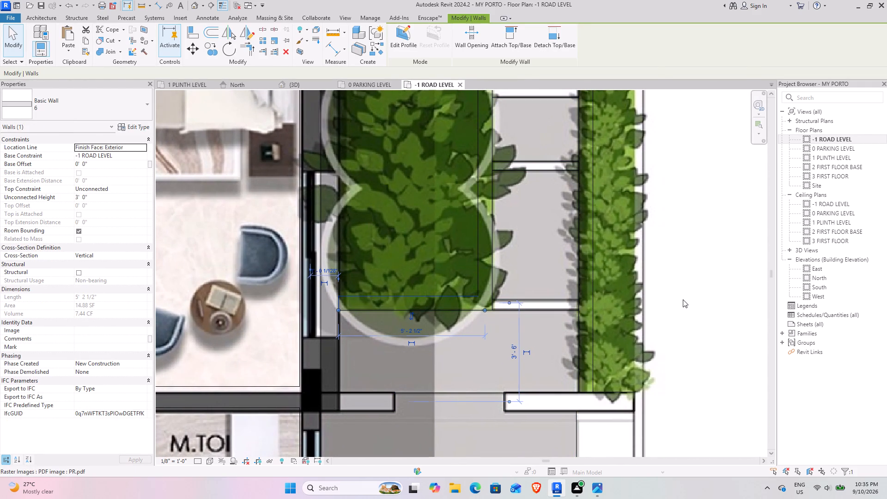
{"action": "left_click", "coordinate": [683, 299]}
In the 3D view, set the base constraint of the three type 6 walls around the guest bedroom shrub bed to 0 PARKING LEVEL.
{"action": "left_click", "coordinate": [294, 87]}
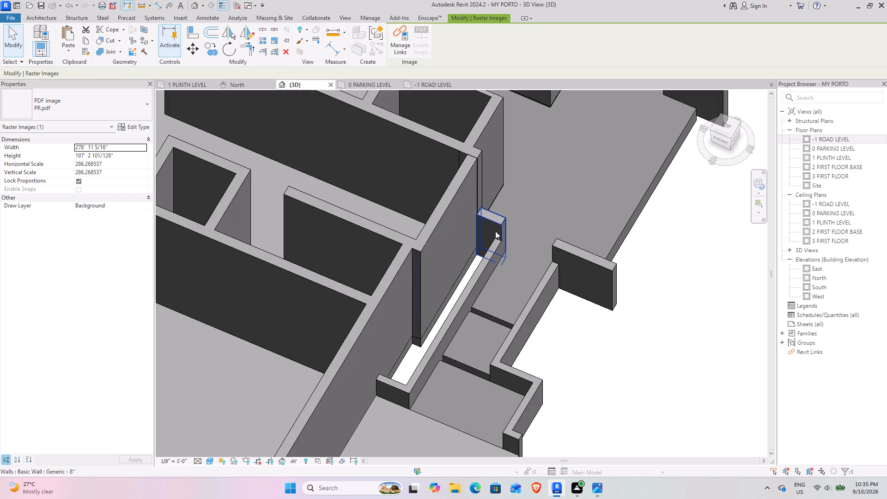
{"action": "middle_click_drag", "start_coordinate": [601, 191], "coordinate": [502, 477]}
{"action": "scroll", "coordinate": [521, 305], "scroll_direction": "up", "scroll_amount": 8}
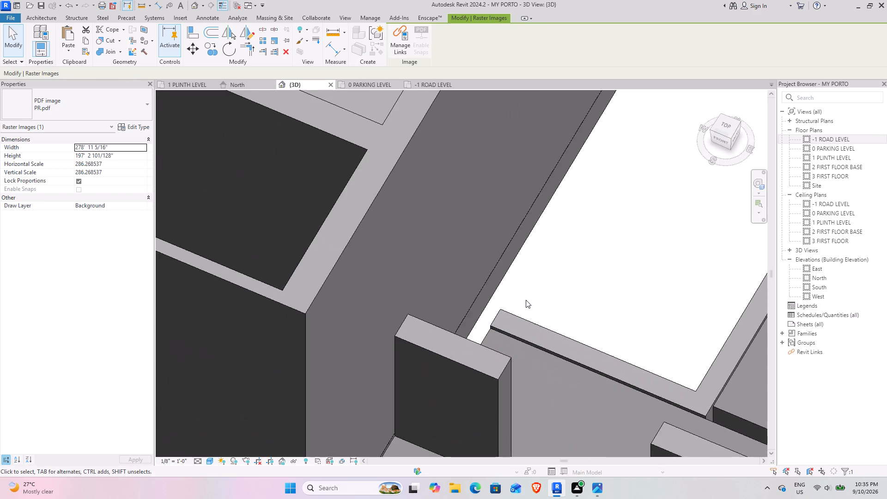
{"action": "scroll", "coordinate": [526, 302], "scroll_direction": "down", "scroll_amount": 9}
{"action": "middle_click_drag", "start_coordinate": [577, 267], "coordinate": [506, 367]}
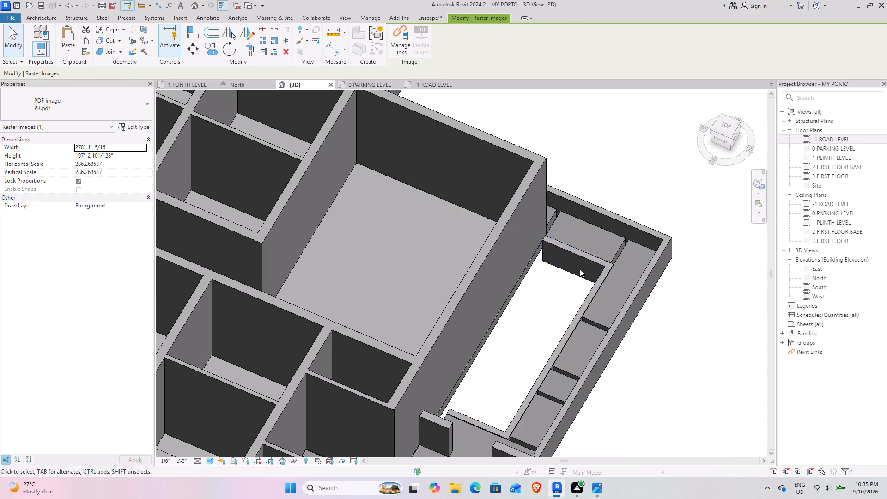
{"action": "scroll", "coordinate": [539, 338], "scroll_direction": "down", "scroll_amount": 4}
{"action": "middle_click_drag", "start_coordinate": [534, 373], "coordinate": [474, 314], "text": "shift"}
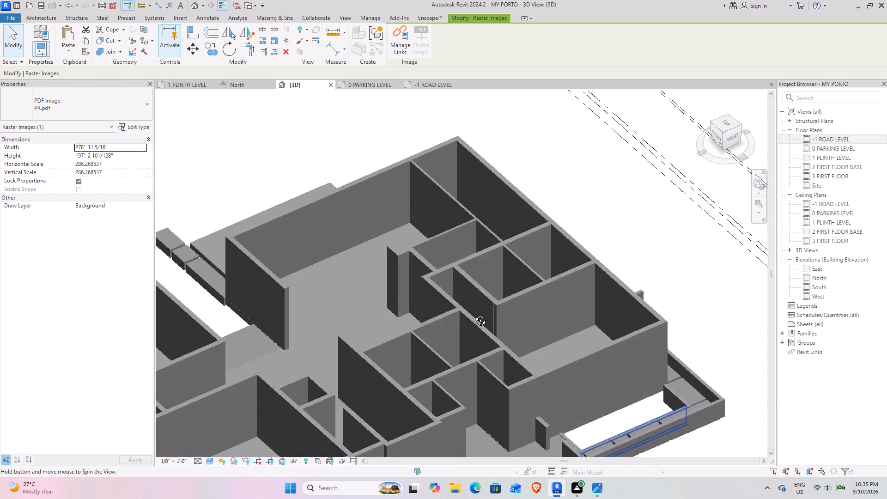
{"action": "middle_click_drag", "start_coordinate": [474, 314], "coordinate": [470, 323], "text": "shift"}
{"action": "middle_click_drag", "start_coordinate": [638, 342], "coordinate": [414, 268]}
{"action": "left_click", "coordinate": [467, 353]}
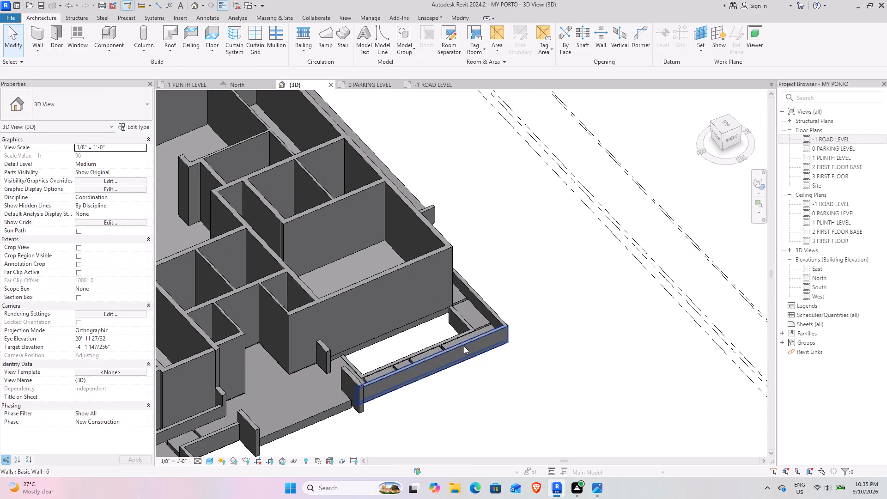
{"action": "left_click", "coordinate": [464, 346]}
{"action": "left_click", "coordinate": [518, 387]}
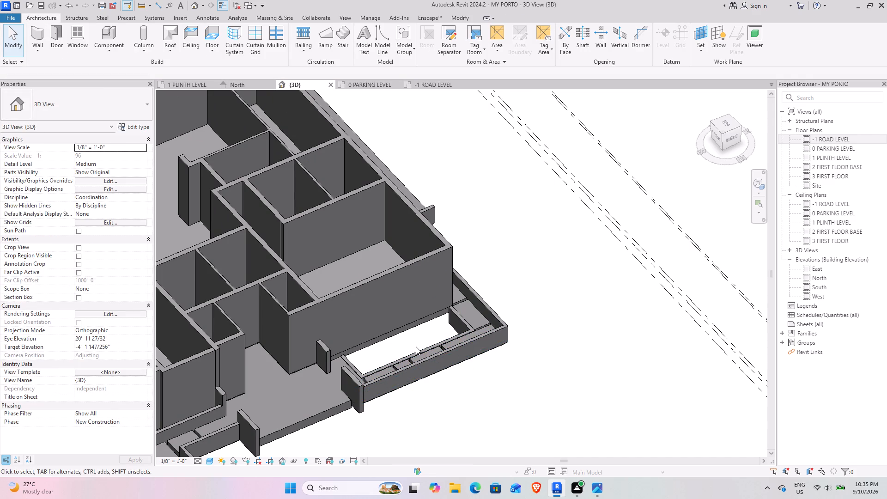
{"action": "left_click", "coordinate": [413, 350]}
{"action": "scroll", "coordinate": [404, 336], "scroll_direction": "up", "scroll_amount": 7}
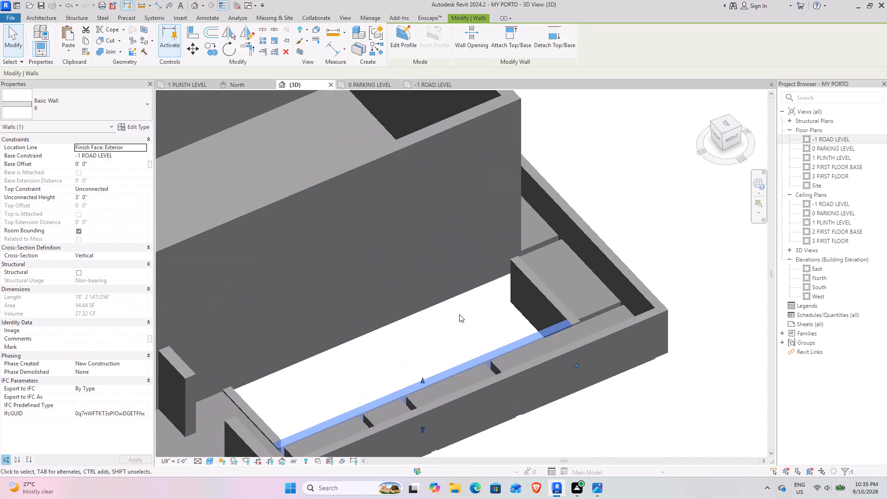
{"action": "left_click", "coordinate": [539, 299], "text": "ctrl"}
{"action": "left_click", "coordinate": [541, 298], "text": "ctrl"}
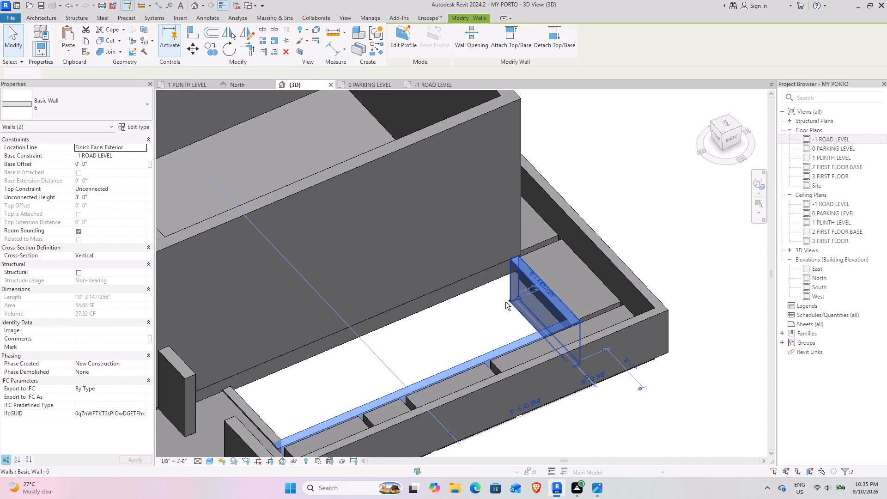
{"action": "left_click", "coordinate": [250, 414], "text": "ctrl"}
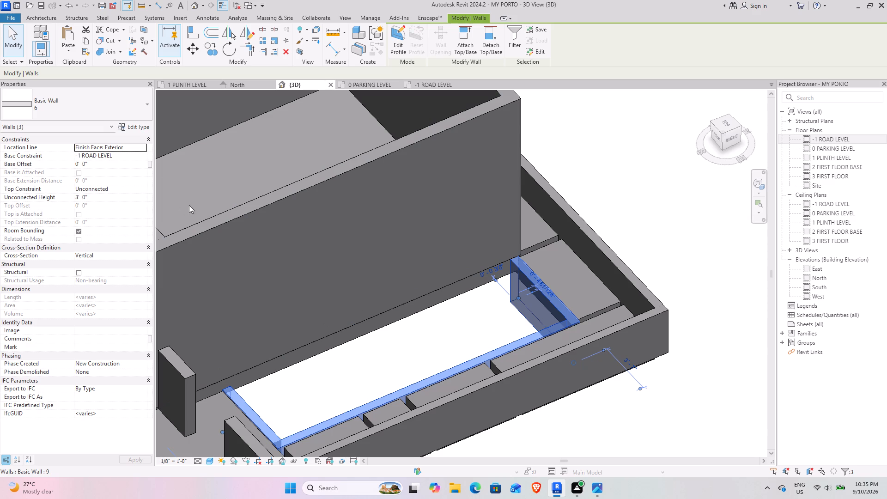
{"action": "left_click", "coordinate": [145, 155]}
{"action": "left_click", "coordinate": [94, 170]}
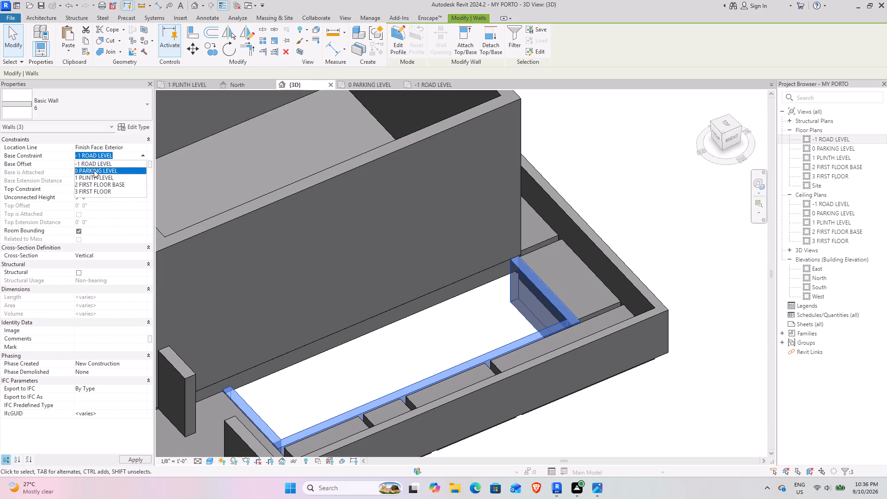
{"action": "left_click", "coordinate": [560, 187]}
Examine the raised shrub bed walls and the adjoining laundry side of the house in 3D from several angles.
{"action": "scroll", "coordinate": [604, 200], "scroll_direction": "down", "scroll_amount": 4}
{"action": "middle_click_drag", "start_coordinate": [626, 270], "coordinate": [486, 257], "text": "shift"}
{"action": "middle_click_drag", "start_coordinate": [623, 364], "coordinate": [225, 87]}
{"action": "middle_click_drag", "start_coordinate": [367, 165], "coordinate": [393, 213], "text": "shift"}
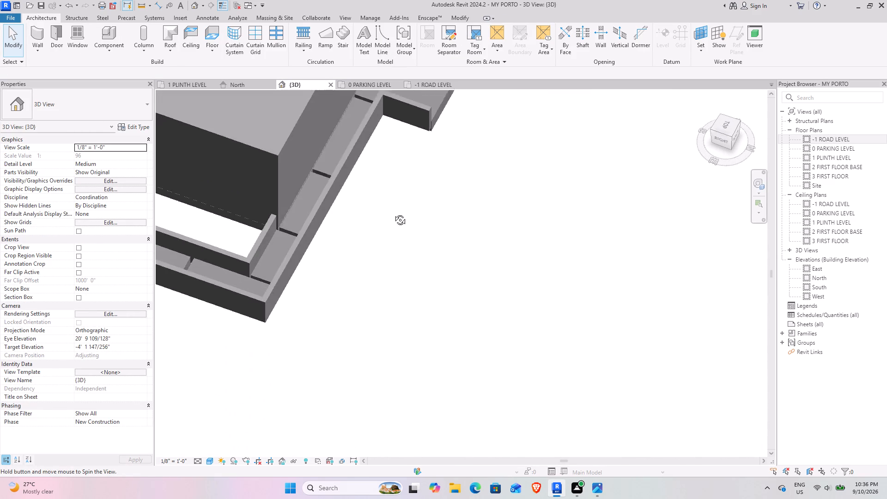
{"action": "middle_click_drag", "start_coordinate": [393, 213], "coordinate": [394, 215], "text": "shift"}
{"action": "scroll", "coordinate": [311, 211], "scroll_direction": "down", "scroll_amount": 4}
{"action": "middle_click_drag", "start_coordinate": [259, 247], "coordinate": [531, 237]}
{"action": "middle_click_drag", "start_coordinate": [407, 278], "coordinate": [474, 128], "text": "shift"}
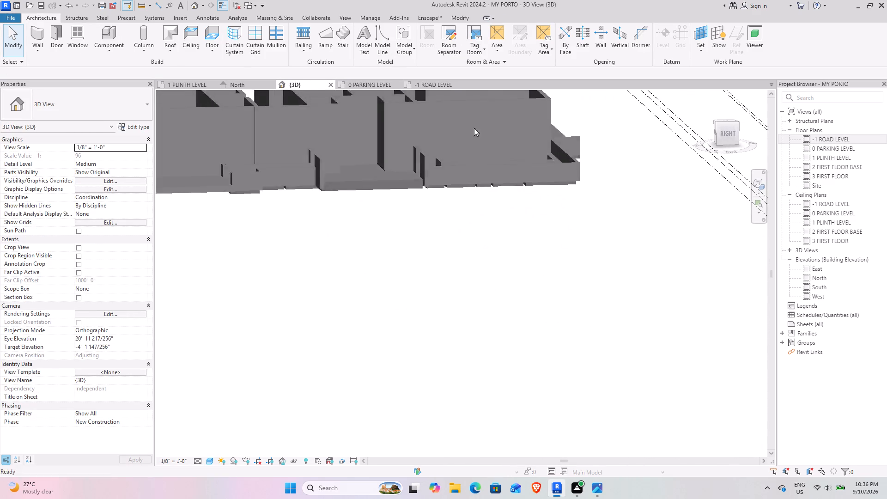
{"action": "middle_click_drag", "start_coordinate": [474, 128], "coordinate": [474, 128], "text": "shift"}
{"action": "middle_click_drag", "start_coordinate": [409, 155], "coordinate": [470, 243], "text": "shift"}
{"action": "middle_click_drag", "start_coordinate": [335, 183], "coordinate": [401, 316]}
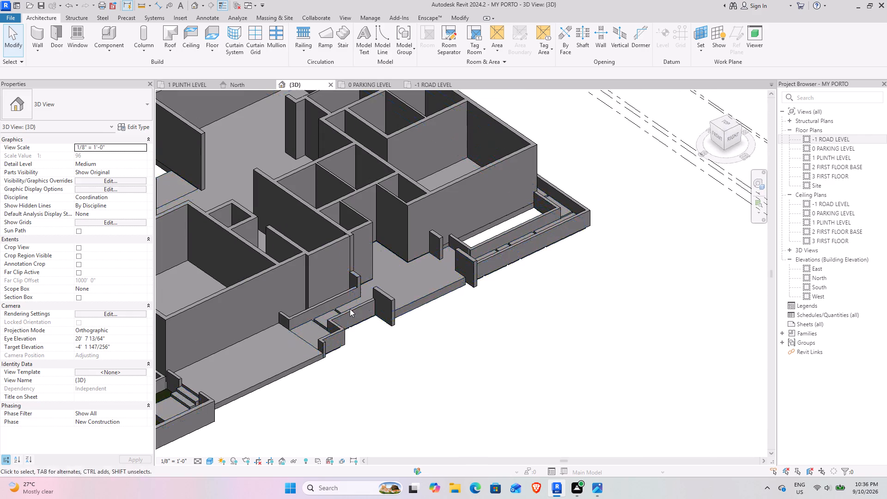
{"action": "scroll", "coordinate": [344, 309], "scroll_direction": "down", "scroll_amount": 4}
{"action": "middle_click_drag", "start_coordinate": [374, 317], "coordinate": [642, 335]}
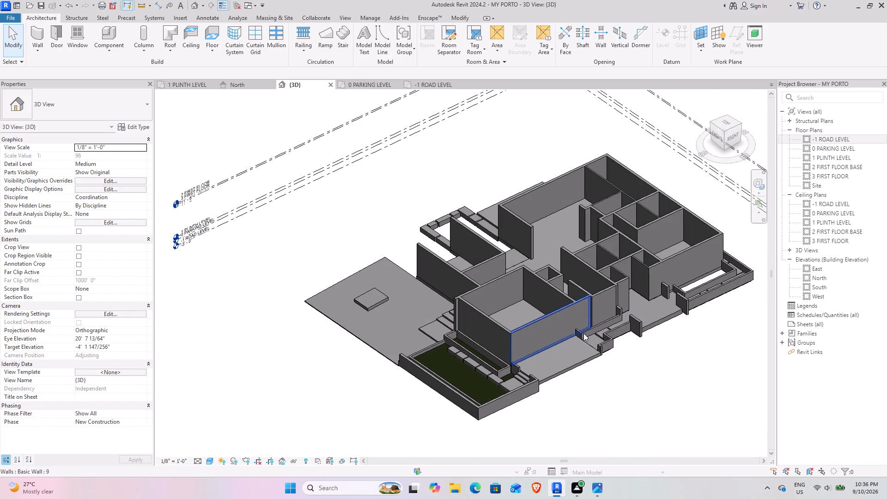
Edit the in-place generic model, delete the 1' thick rectangular block standing on the front ramp, and finish the model.
{"action": "left_click", "coordinate": [369, 309]}
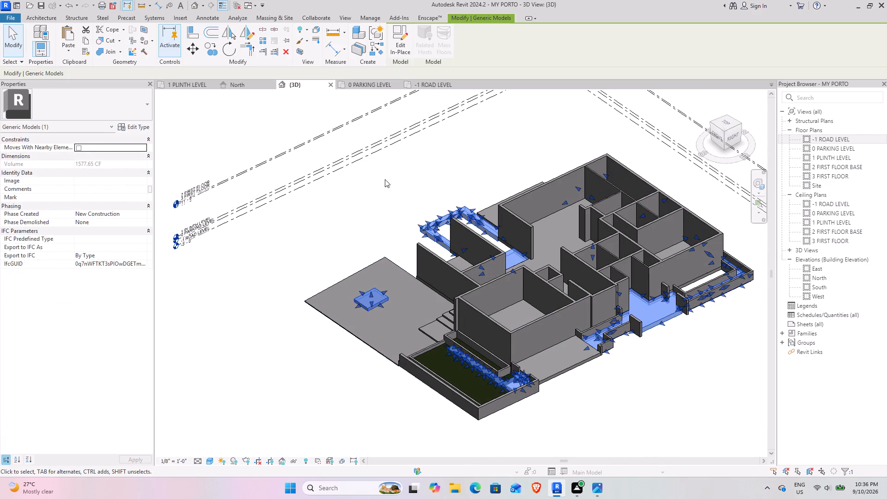
{"action": "left_click", "coordinate": [403, 40]}
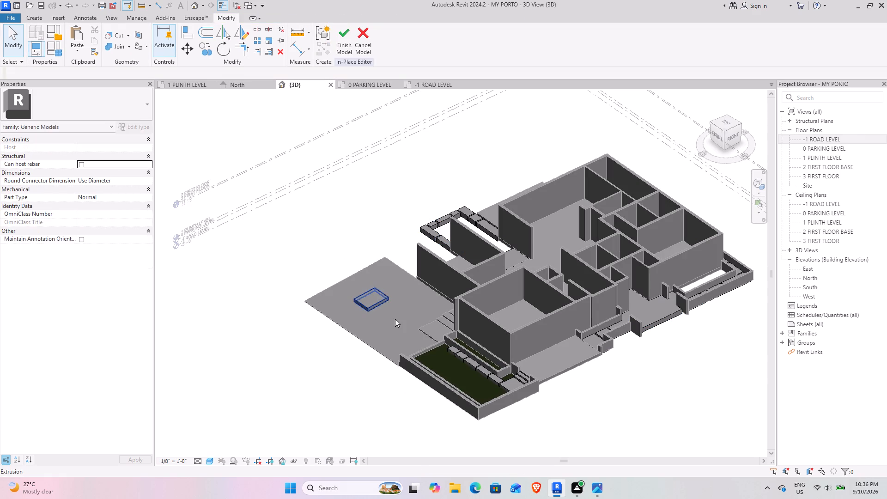
{"action": "left_click", "coordinate": [376, 304]}
{"action": "left_click", "coordinate": [279, 53]}
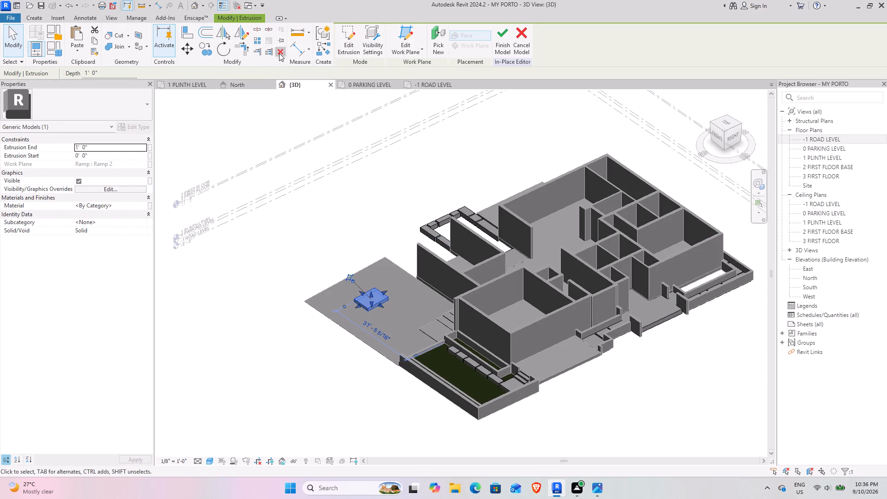
{"action": "left_click", "coordinate": [342, 49]}
{"action": "left_click", "coordinate": [659, 377]}
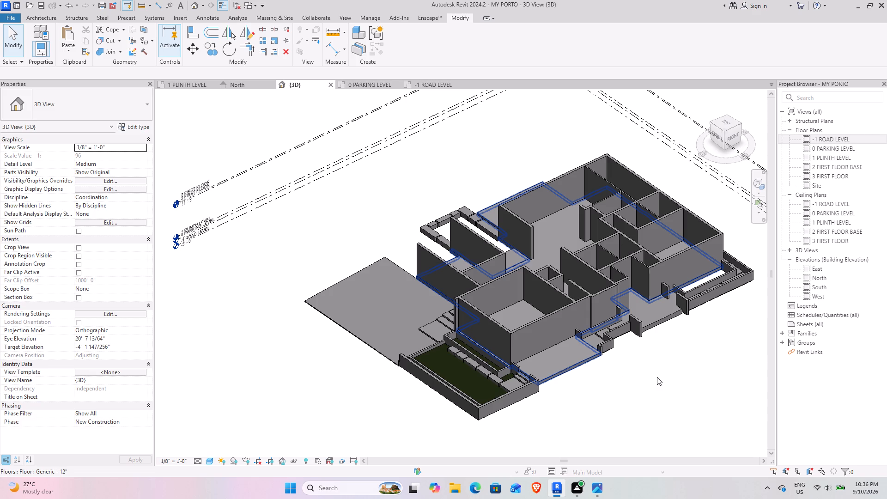
Examine the ramp, entrance steps, front lawn and deck side of the model in 3D from several angles.
{"action": "middle_click_drag", "start_coordinate": [447, 323], "coordinate": [595, 375], "text": "shift"}
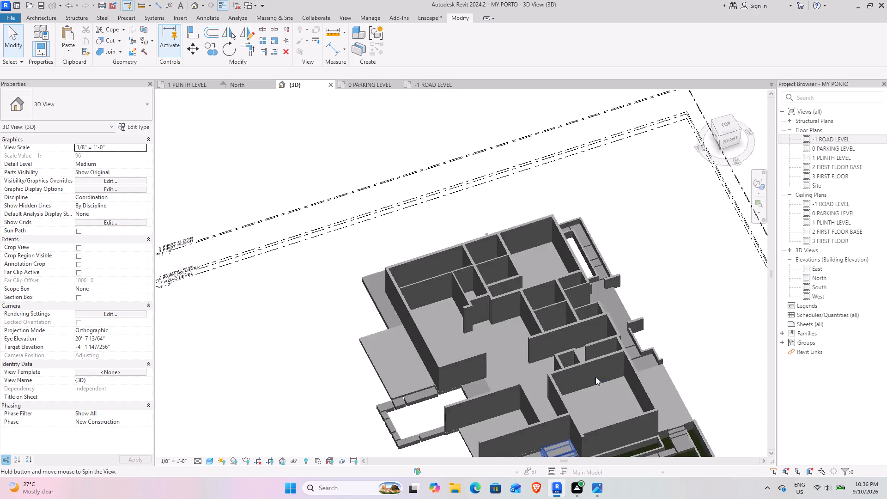
{"action": "middle_click_drag", "start_coordinate": [590, 372], "coordinate": [565, 188]}
{"action": "middle_click_drag", "start_coordinate": [587, 320], "coordinate": [532, 300], "text": "shift"}
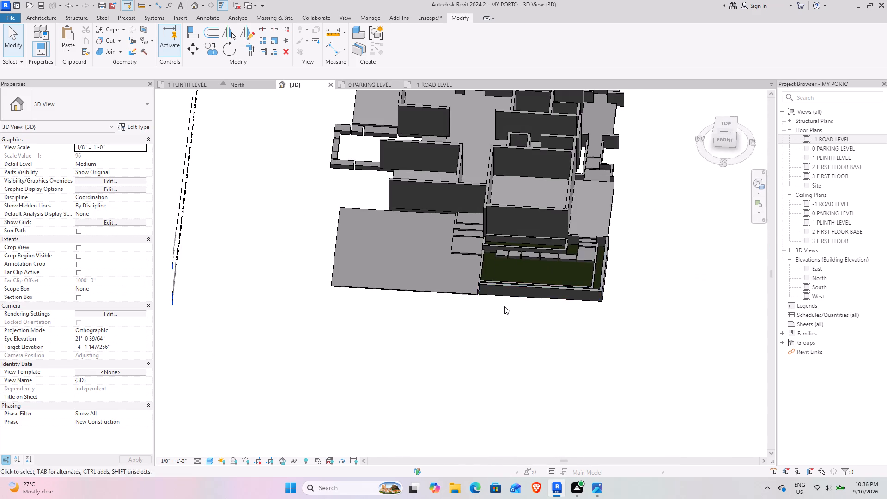
{"action": "scroll", "coordinate": [469, 295], "scroll_direction": "up", "scroll_amount": 5}
{"action": "middle_click_drag", "start_coordinate": [498, 308], "coordinate": [619, 277], "text": "shift"}
{"action": "middle_click_drag", "start_coordinate": [638, 289], "coordinate": [129, 318]}
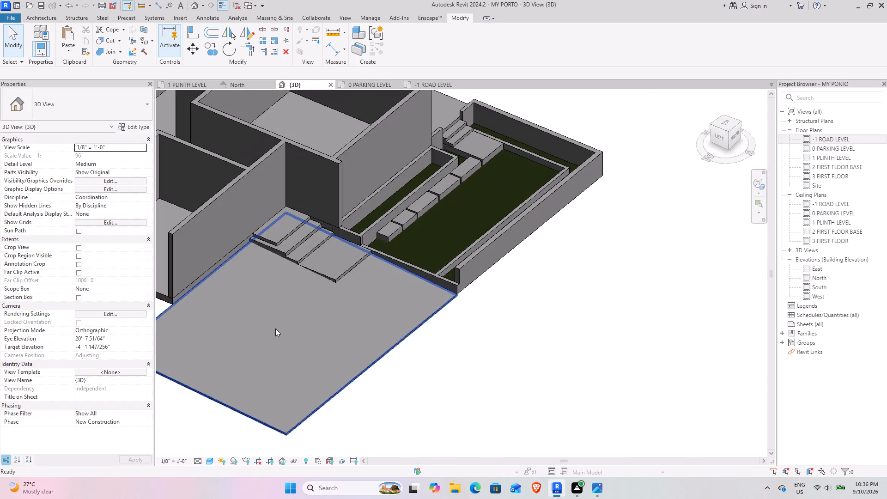
{"action": "middle_click_drag", "start_coordinate": [283, 319], "coordinate": [284, 311], "text": "shift"}
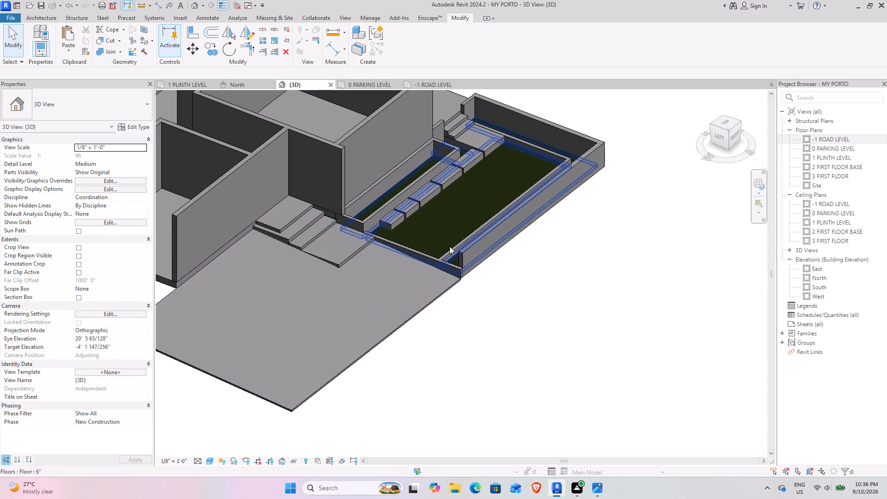
{"action": "scroll", "coordinate": [328, 288], "scroll_direction": "down", "scroll_amount": 4}
{"action": "middle_click_drag", "start_coordinate": [315, 312], "coordinate": [516, 302]}
{"action": "middle_click_drag", "start_coordinate": [411, 249], "coordinate": [433, 304]}
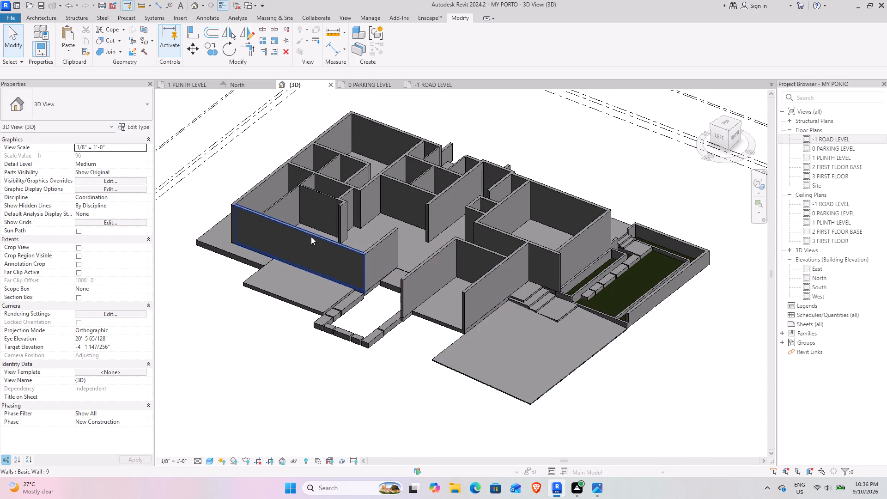
{"action": "middle_click_drag", "start_coordinate": [311, 237], "coordinate": [375, 247]}
{"action": "scroll", "coordinate": [357, 248], "scroll_direction": "down", "scroll_amount": 5}
{"action": "middle_click_drag", "start_coordinate": [368, 302], "coordinate": [226, 329], "text": "shift"}
{"action": "middle_click_drag", "start_coordinate": [380, 253], "coordinate": [401, 334]}
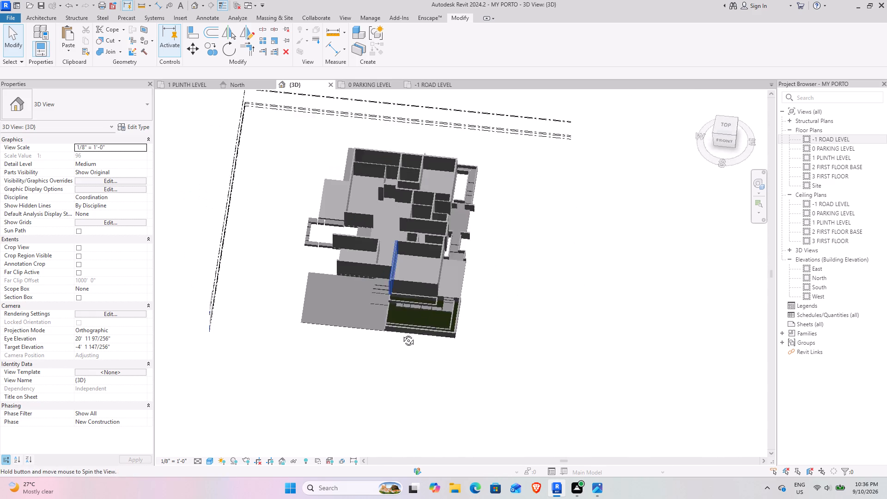
{"action": "middle_click_drag", "start_coordinate": [401, 334], "coordinate": [397, 337]}
Return to the -1 ROAD LEVEL plan and look over the utilities, kitchen garden and deck side of the house.
{"action": "left_click", "coordinate": [412, 83]}
{"action": "scroll", "coordinate": [519, 205], "scroll_direction": "down", "scroll_amount": 8}
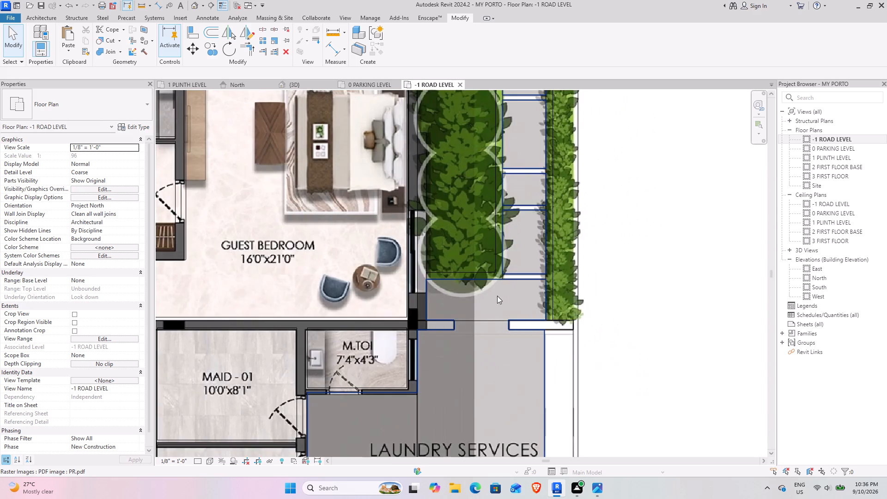
{"action": "scroll", "coordinate": [497, 296], "scroll_direction": "down", "scroll_amount": 3}
{"action": "middle_click_drag", "start_coordinate": [375, 271], "coordinate": [460, 237]}
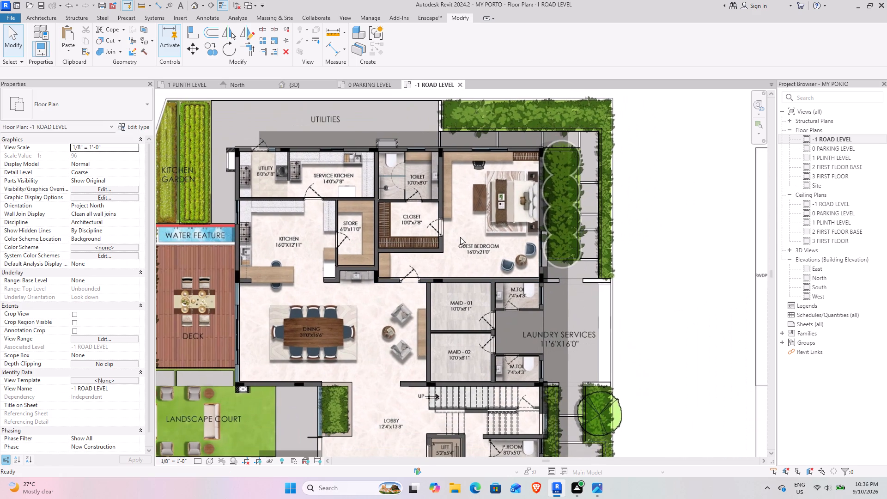
{"action": "middle_click_drag", "start_coordinate": [371, 201], "coordinate": [401, 252]}
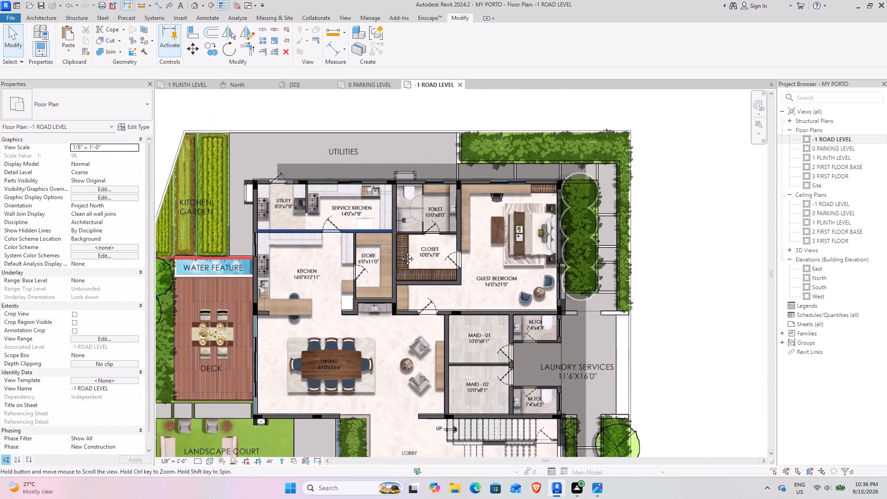
{"action": "middle_click_drag", "start_coordinate": [401, 252], "coordinate": [399, 252]}
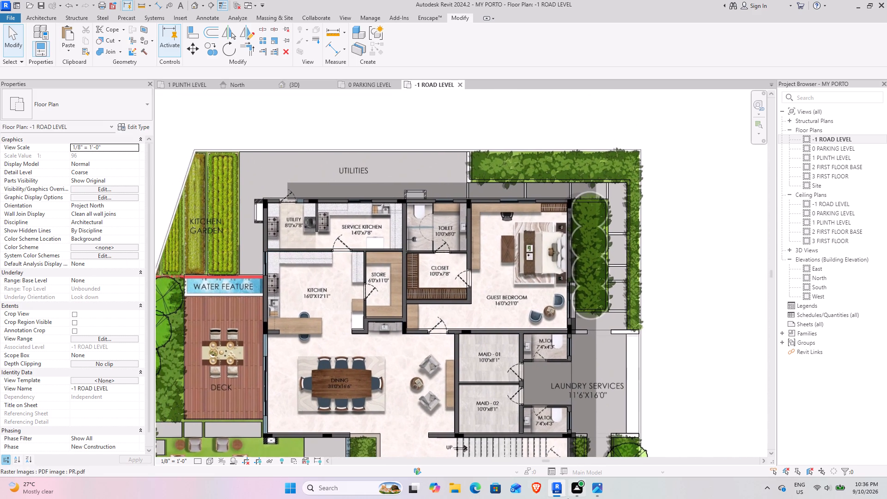
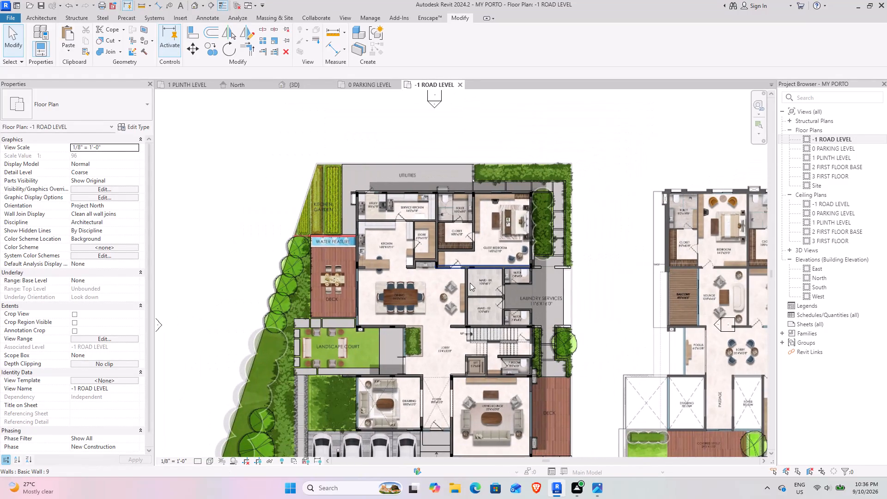
Examine the water feature, deck, landscape court and lobby planting bed on the -1 ROAD LEVEL plan.
{"action": "scroll", "coordinate": [409, 152], "scroll_direction": "up", "scroll_amount": 3}
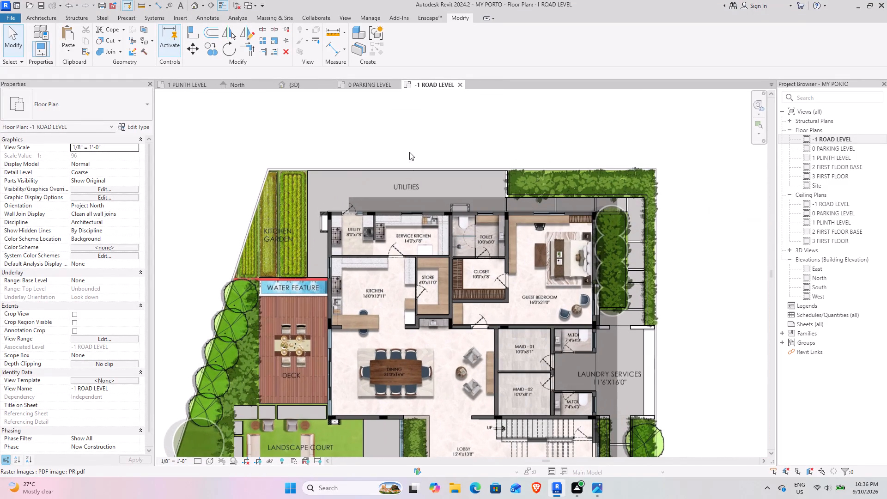
{"action": "middle_click_drag", "start_coordinate": [286, 260], "coordinate": [301, 190]}
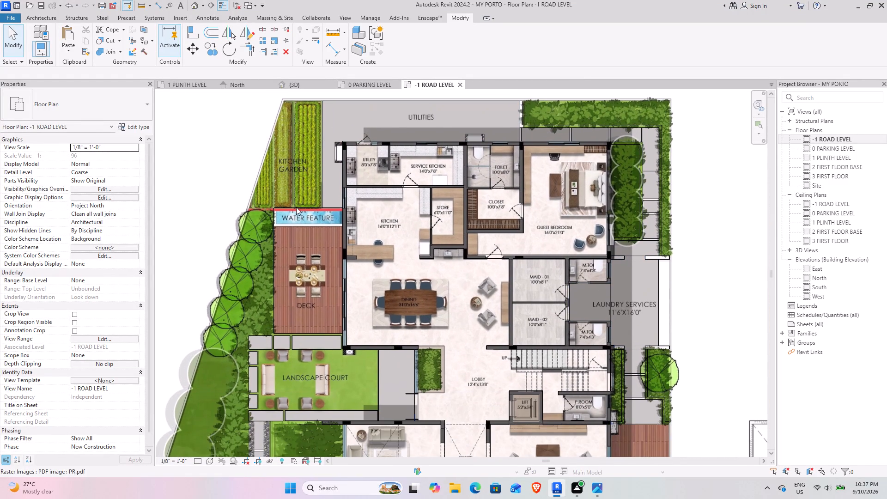
{"action": "scroll", "coordinate": [282, 228], "scroll_direction": "up", "scroll_amount": 4}
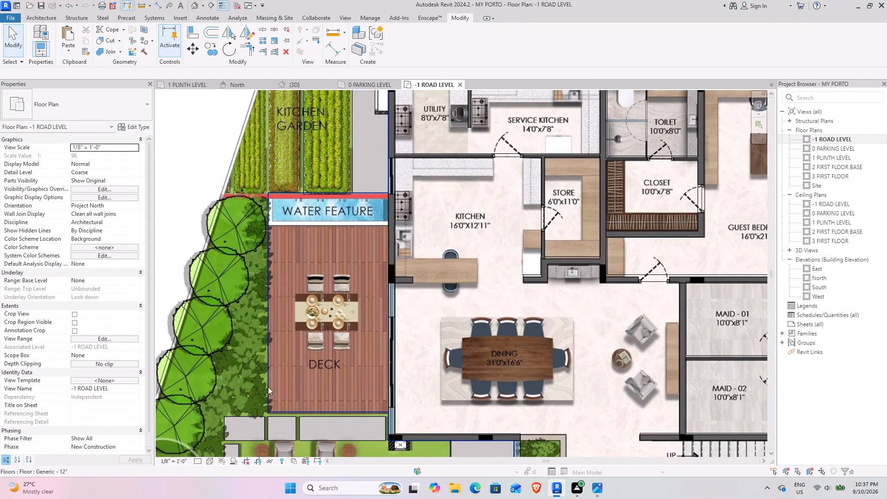
{"action": "scroll", "coordinate": [390, 365], "scroll_direction": "down", "scroll_amount": 5}
{"action": "middle_click_drag", "start_coordinate": [409, 388], "coordinate": [334, 256]}
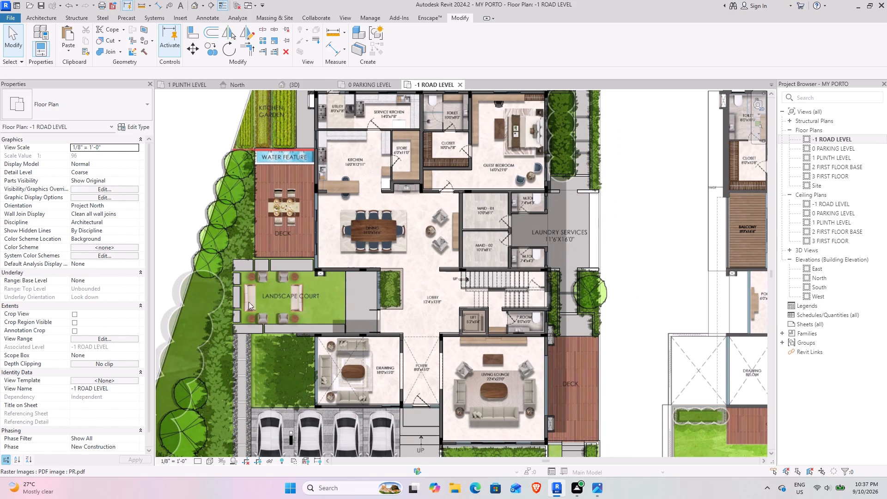
{"action": "scroll", "coordinate": [341, 280], "scroll_direction": "up", "scroll_amount": 4}
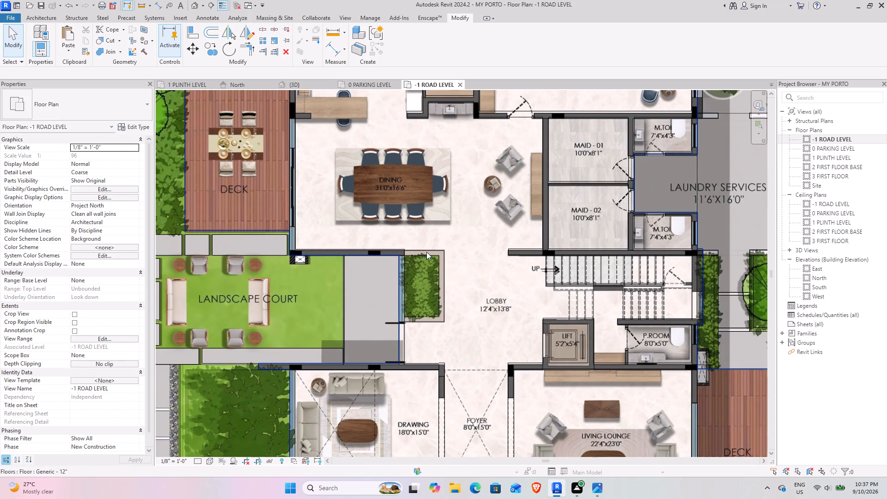
{"action": "scroll", "coordinate": [426, 252], "scroll_direction": "up", "scroll_amount": 4}
{"action": "middle_click_drag", "start_coordinate": [441, 257], "coordinate": [400, 232]}
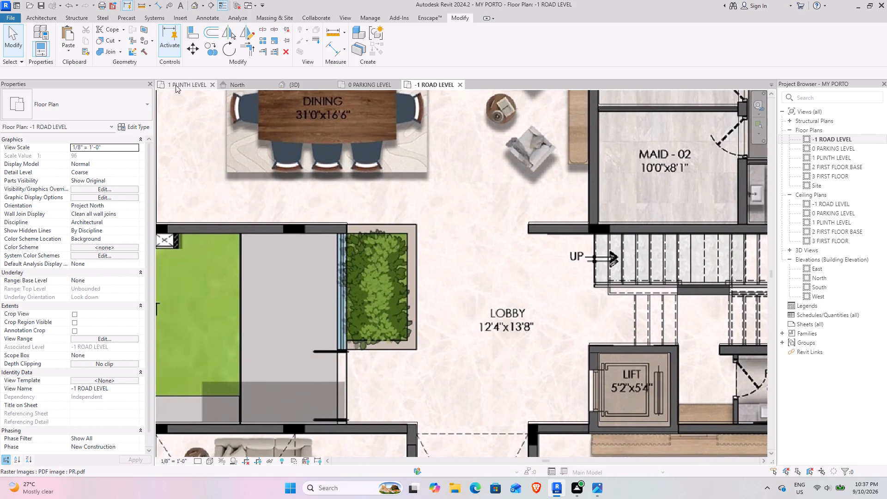
Switch to the 1 PLINTH LEVEL plan and locate the planting bed between the landscape court and the lobby.
{"action": "left_click", "coordinate": [176, 85]}
{"action": "scroll", "coordinate": [311, 234], "scroll_direction": "down", "scroll_amount": 9}
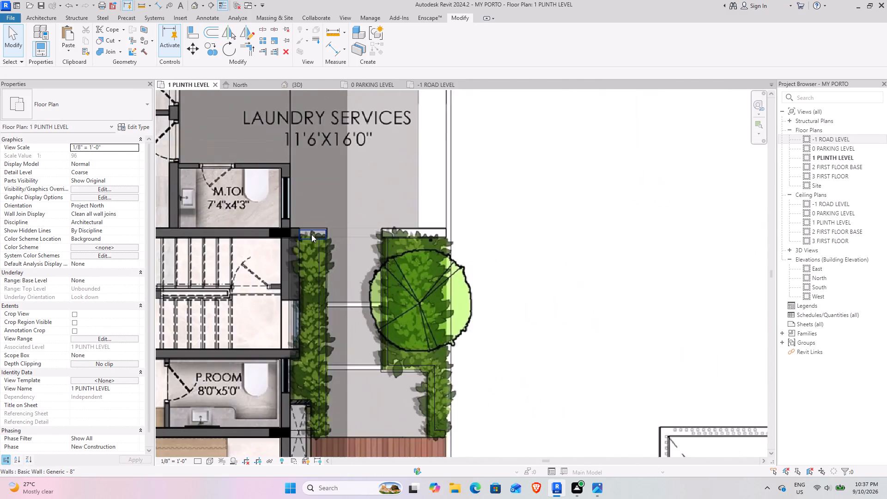
{"action": "scroll", "coordinate": [311, 234], "scroll_direction": "down", "scroll_amount": 4}
{"action": "middle_click_drag", "start_coordinate": [249, 231], "coordinate": [387, 163]}
{"action": "scroll", "coordinate": [429, 201], "scroll_direction": "down", "scroll_amount": 5}
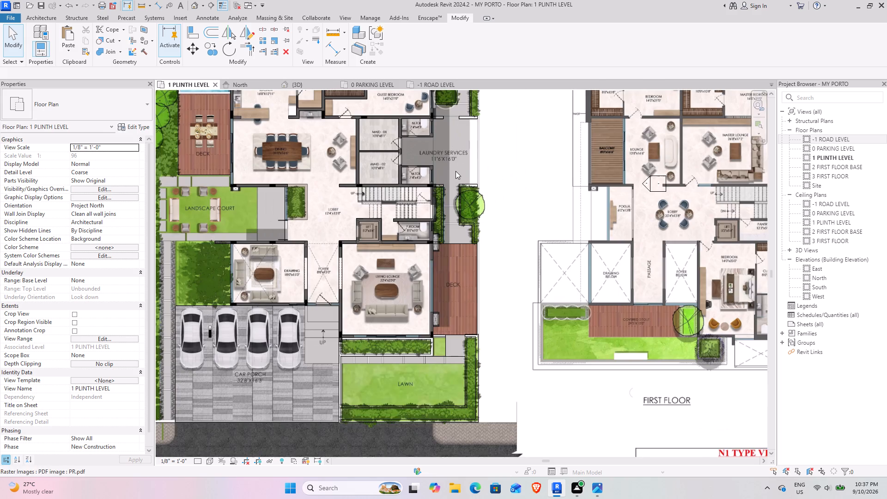
{"action": "scroll", "coordinate": [456, 171], "scroll_direction": "up", "scroll_amount": 9}
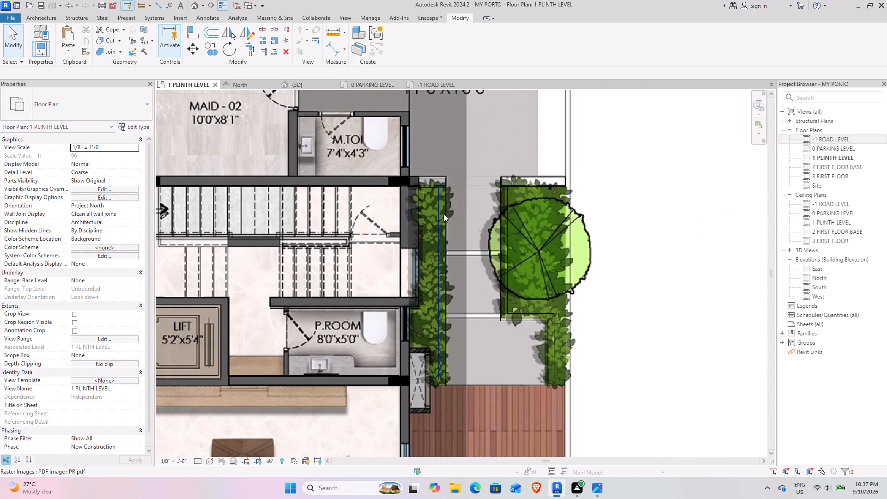
{"action": "scroll", "coordinate": [339, 223], "scroll_direction": "down", "scroll_amount": 4}
{"action": "middle_click_drag", "start_coordinate": [246, 228], "coordinate": [573, 192]}
{"action": "scroll", "coordinate": [395, 163], "scroll_direction": "up", "scroll_amount": 4}
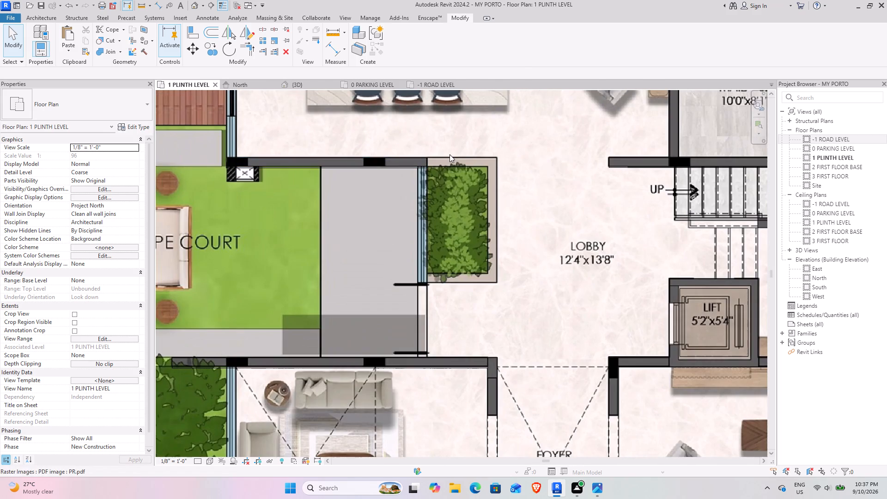
{"action": "middle_click_drag", "start_coordinate": [398, 170], "coordinate": [292, 217]}
{"action": "scroll", "coordinate": [329, 196], "scroll_direction": "up", "scroll_amount": 4}
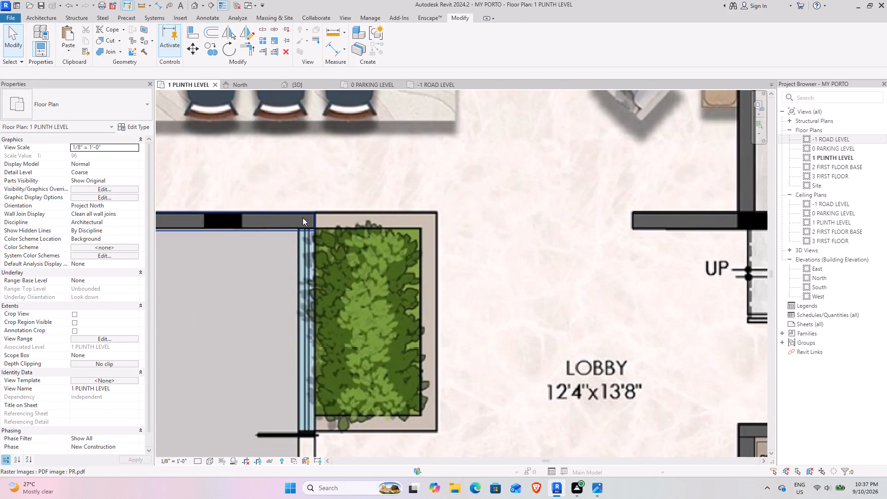
Draw Basic Wall 9 planter walls, unconnected and 3' high, around the three lobby-facing sides of the planting bed, about 5' wide.
{"action": "left_click", "coordinate": [303, 218]}
{"action": "left_click", "coordinate": [376, 46]}
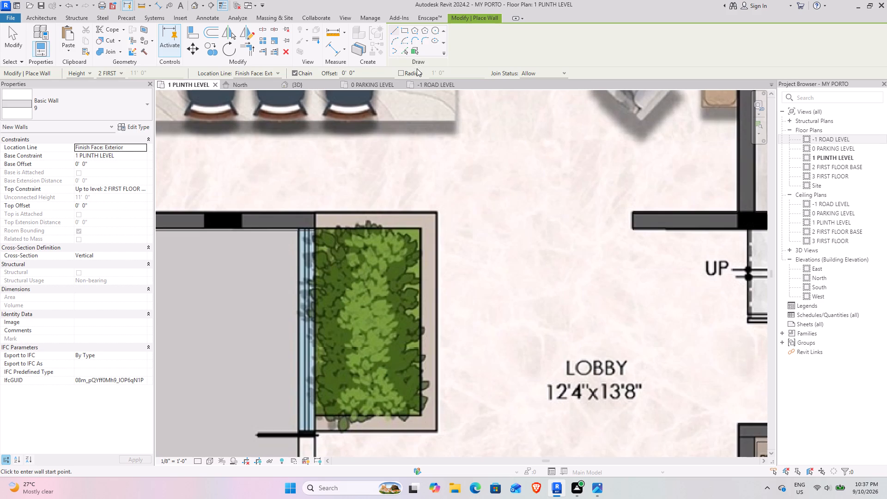
{"action": "left_click", "coordinate": [142, 189]}
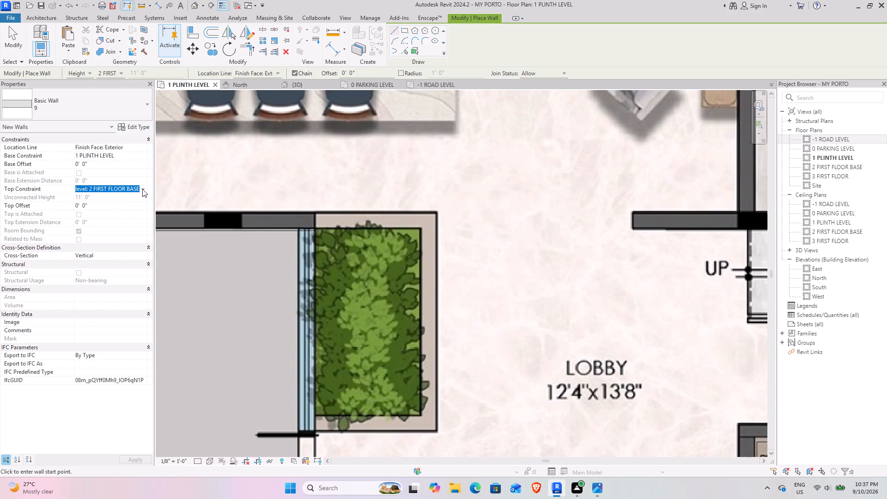
{"action": "left_click", "coordinate": [98, 195]}
{"action": "left_click", "coordinate": [98, 195]}
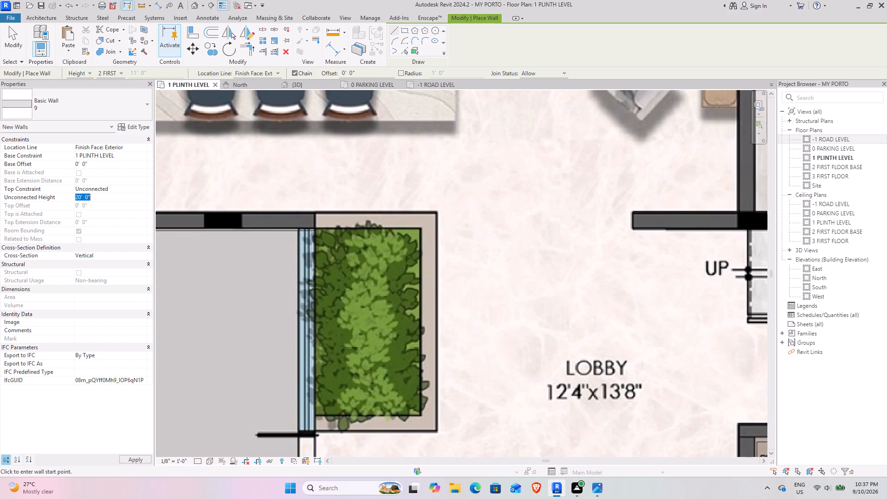
{"action": "key", "text": "3"}
{"action": "key", "text": "Return"}
{"action": "left_click", "coordinate": [314, 215]}
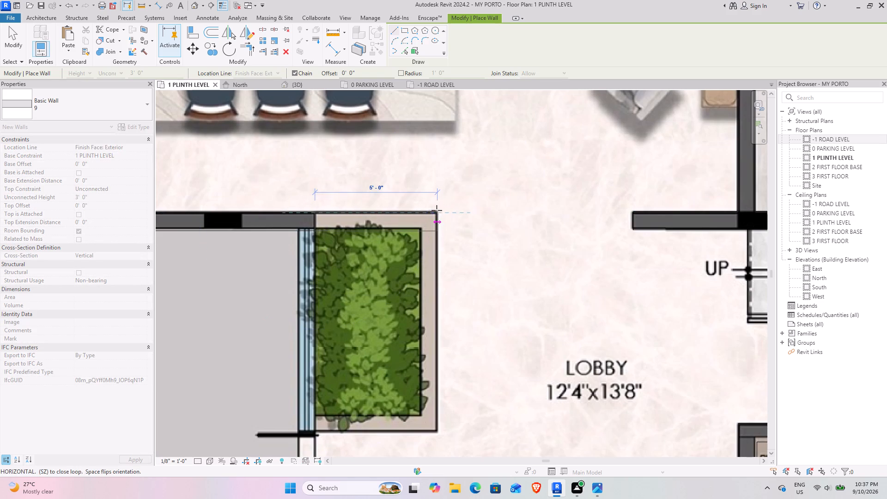
{"action": "left_click", "coordinate": [436, 213]}
{"action": "middle_click_drag", "start_coordinate": [396, 376], "coordinate": [401, 338]}
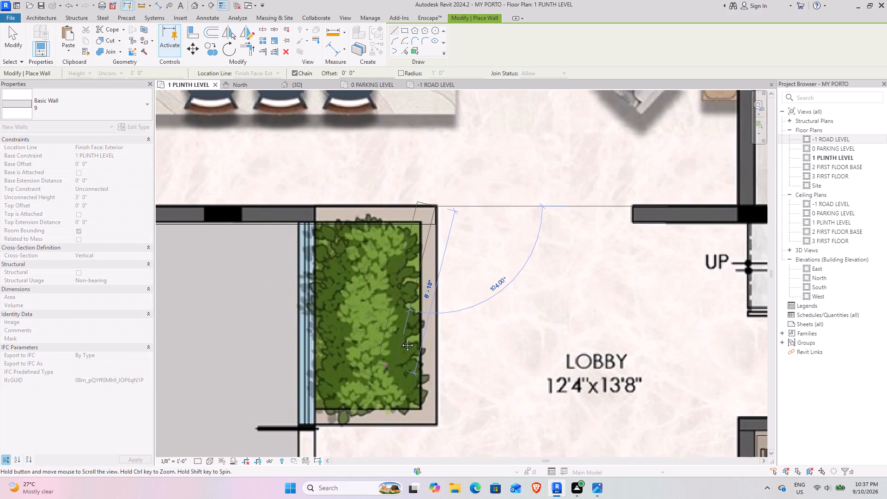
{"action": "middle_click_drag", "start_coordinate": [401, 338], "coordinate": [407, 255]}
{"action": "scroll", "coordinate": [449, 309], "scroll_direction": "up", "scroll_amount": 7}
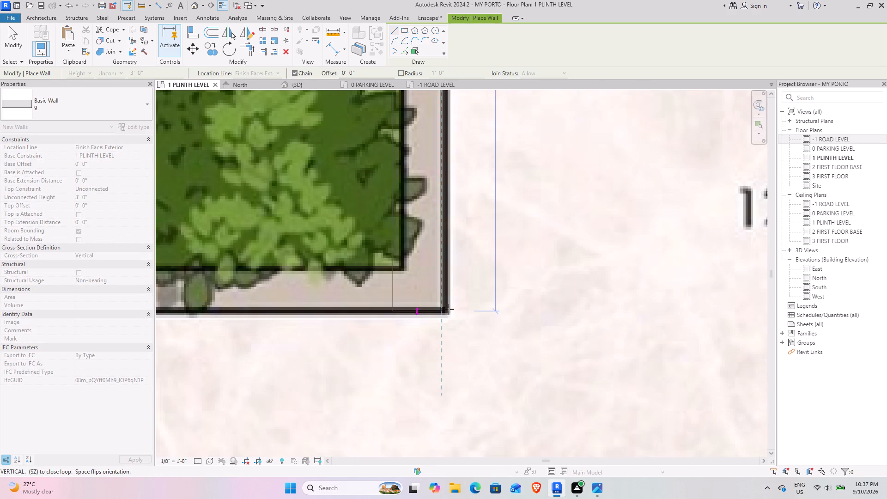
{"action": "left_click", "coordinate": [449, 312]}
{"action": "scroll", "coordinate": [342, 313], "scroll_direction": "down", "scroll_amount": 4}
{"action": "middle_click_drag", "start_coordinate": [316, 310], "coordinate": [556, 300]}
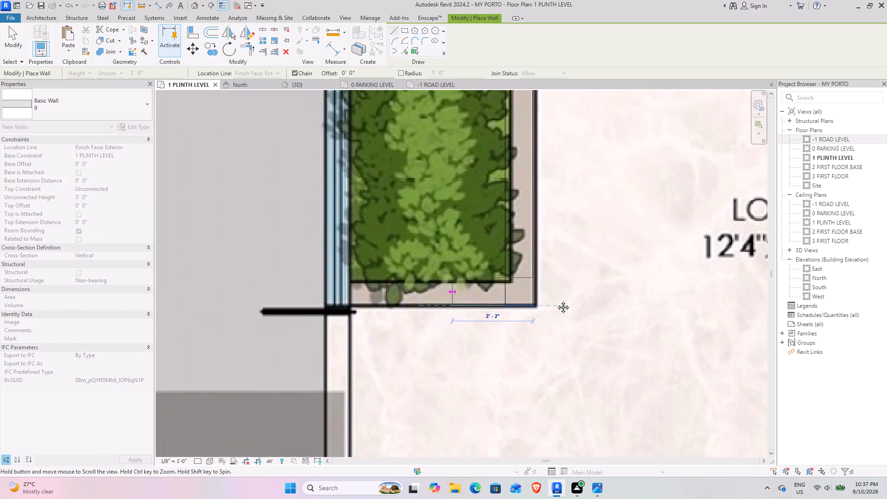
{"action": "middle_click_drag", "start_coordinate": [556, 300], "coordinate": [565, 299]}
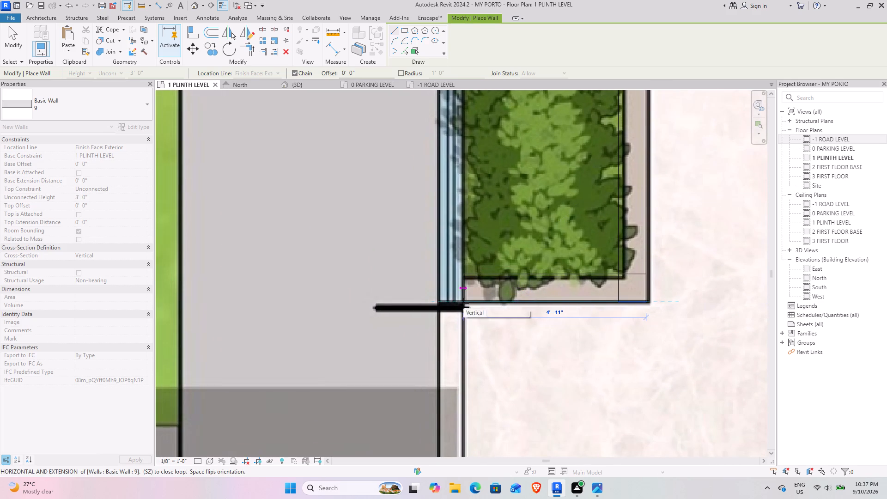
{"action": "left_click", "coordinate": [463, 303]}
{"action": "scroll", "coordinate": [484, 303], "scroll_direction": "down", "scroll_amount": 4}
{"action": "middle_click_drag", "start_coordinate": [484, 303], "coordinate": [487, 328]}
{"action": "key", "text": "Escape"}
{"action": "key", "text": "Escape"}
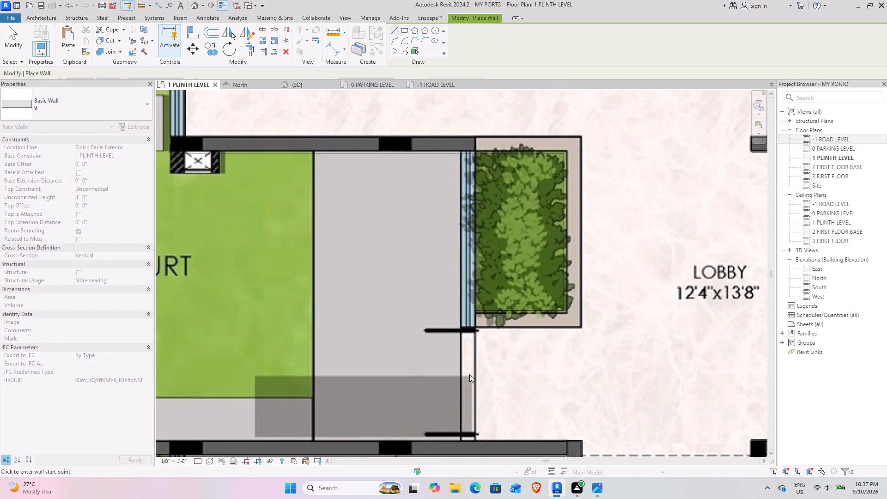
Draw a Basic Wall 9 up to 2 FIRST FLOOR BASE along the court's glazed edge, from the dining-side wall to the drawing room wall.
{"action": "middle_click_drag", "start_coordinate": [480, 404], "coordinate": [467, 402]}
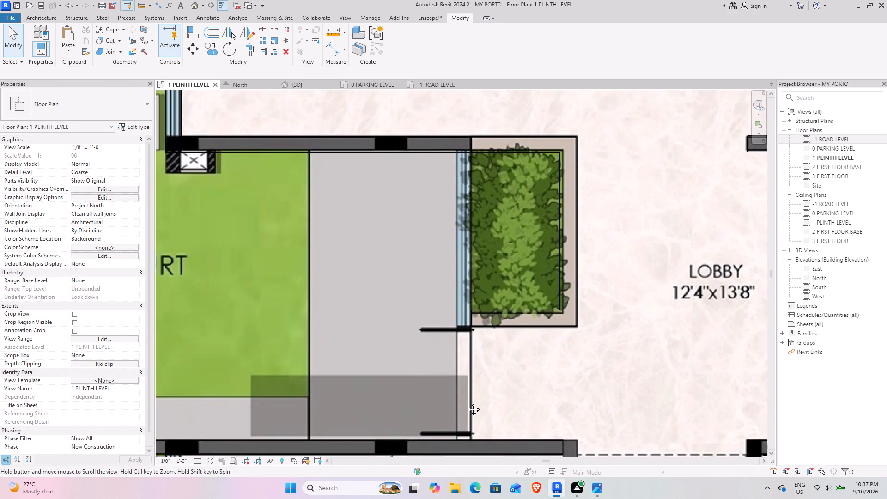
{"action": "middle_click_drag", "start_coordinate": [467, 402], "coordinate": [450, 406]}
{"action": "left_click", "coordinate": [412, 143]}
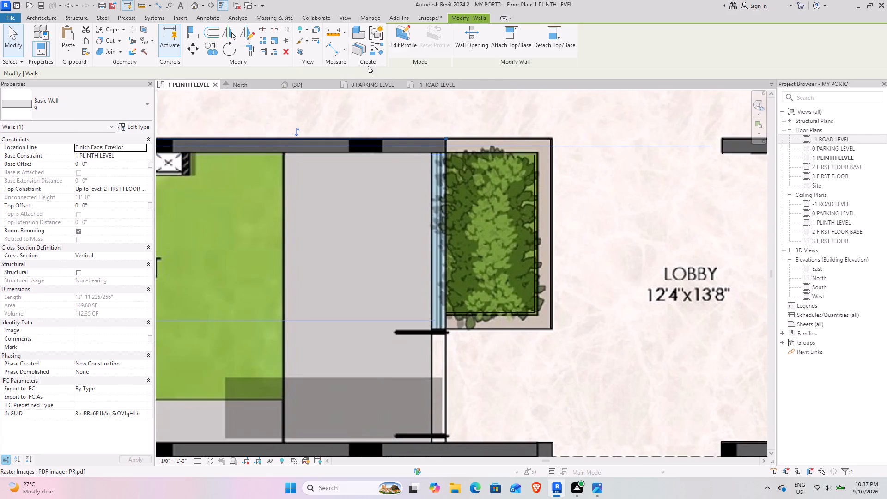
{"action": "left_click", "coordinate": [376, 47]}
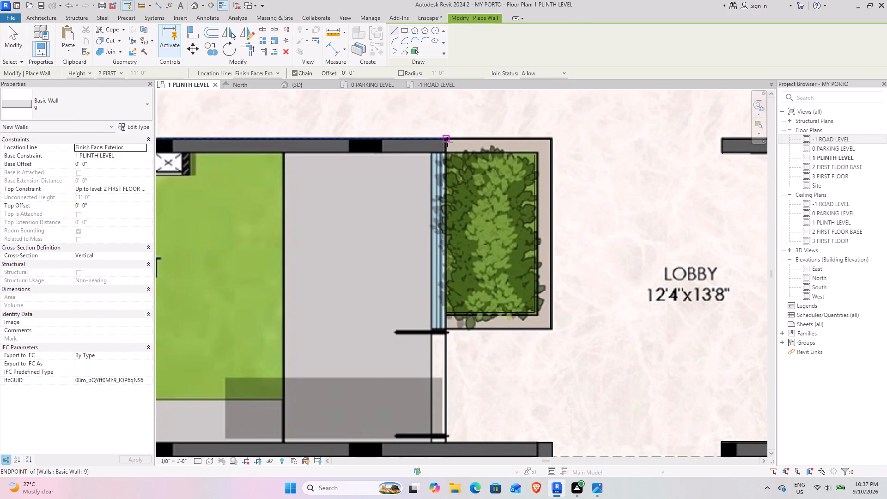
{"action": "left_click", "coordinate": [447, 140]}
{"action": "middle_click_drag", "start_coordinate": [441, 403], "coordinate": [430, 336]}
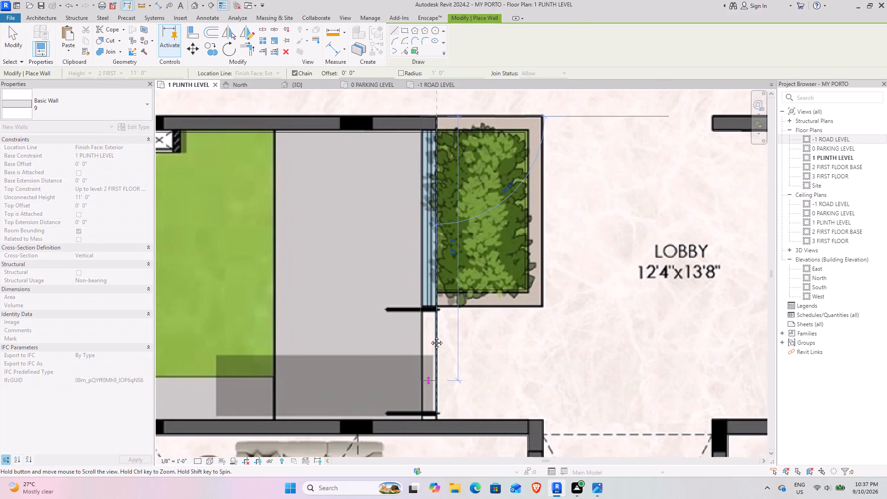
{"action": "middle_click_drag", "start_coordinate": [430, 336], "coordinate": [429, 315]}
{"action": "left_click", "coordinate": [437, 353]}
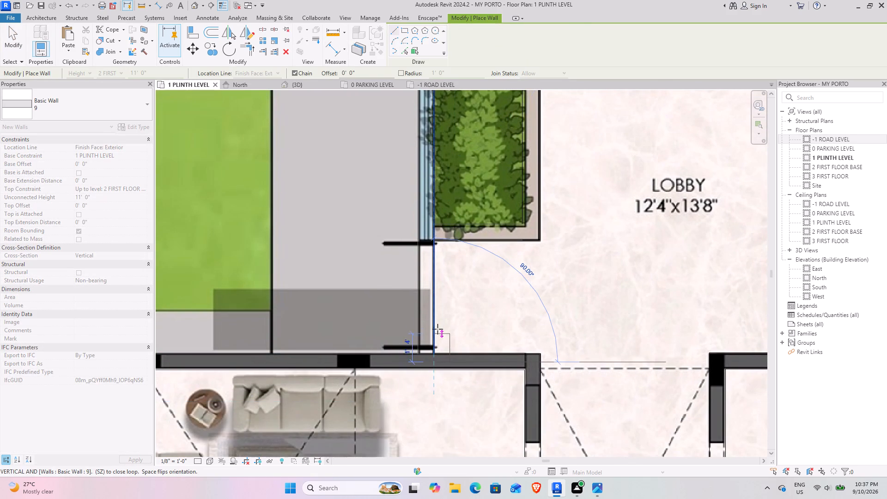
{"action": "key", "text": "Escape"}
{"action": "key", "text": "Escape"}
Examine the lobby, drawing room, foyer, car porch and the living lounge's front wall and planting bed on the plinth plan.
{"action": "scroll", "coordinate": [436, 237], "scroll_direction": "down", "scroll_amount": 5}
{"action": "middle_click_drag", "start_coordinate": [447, 235], "coordinate": [354, 249]}
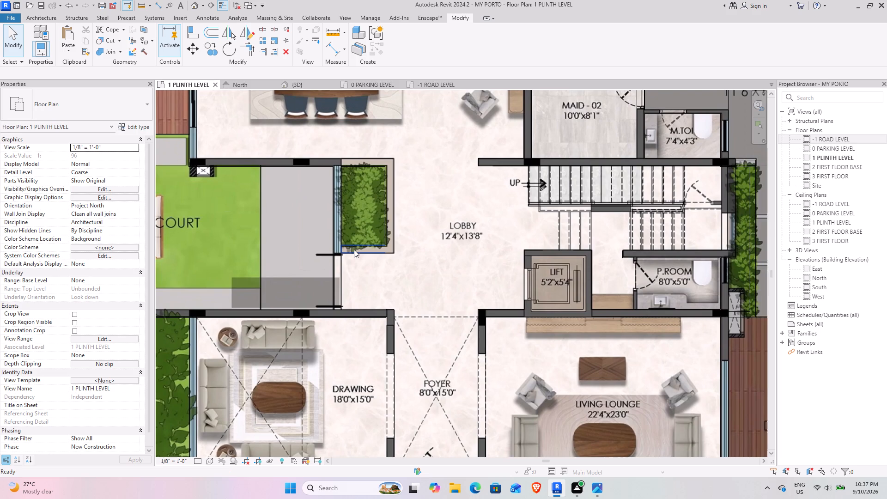
{"action": "scroll", "coordinate": [439, 231], "scroll_direction": "down", "scroll_amount": 3}
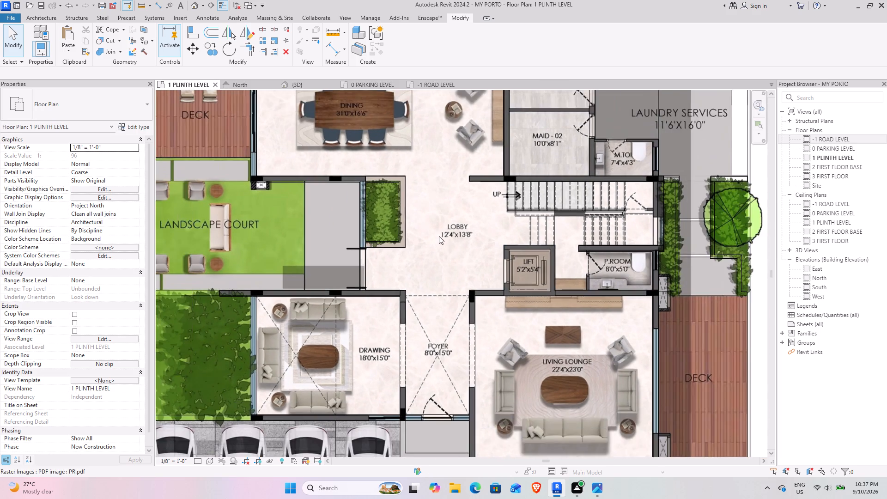
{"action": "middle_click_drag", "start_coordinate": [439, 237], "coordinate": [483, 143]}
{"action": "middle_click_drag", "start_coordinate": [421, 197], "coordinate": [414, 276]}
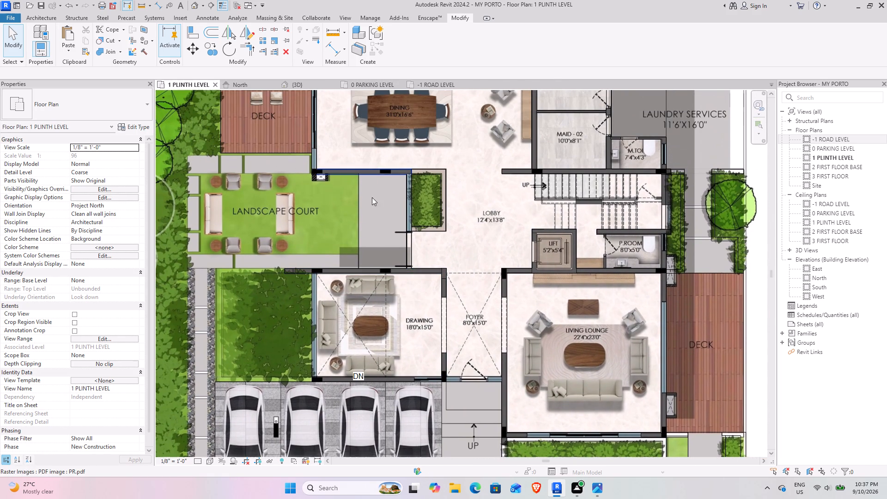
{"action": "scroll", "coordinate": [378, 155], "scroll_direction": "up", "scroll_amount": 4}
{"action": "scroll", "coordinate": [311, 187], "scroll_direction": "down", "scroll_amount": 4}
{"action": "middle_click_drag", "start_coordinate": [421, 225], "coordinate": [407, 228]}
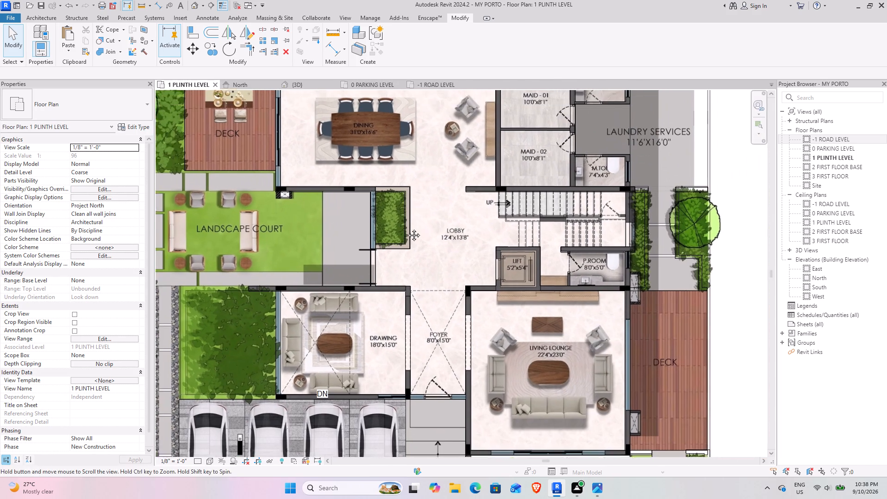
{"action": "middle_click_drag", "start_coordinate": [407, 228], "coordinate": [397, 234]}
{"action": "middle_click_drag", "start_coordinate": [208, 275], "coordinate": [245, 193]}
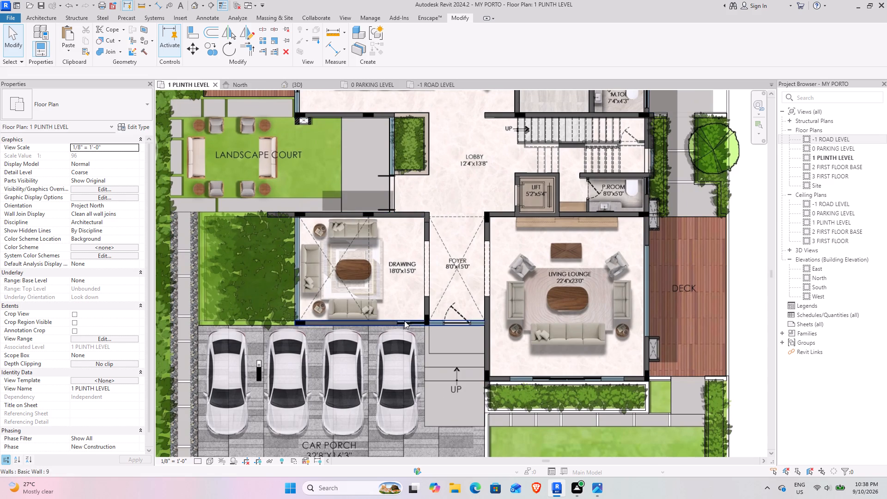
{"action": "middle_click_drag", "start_coordinate": [565, 335], "coordinate": [420, 304]}
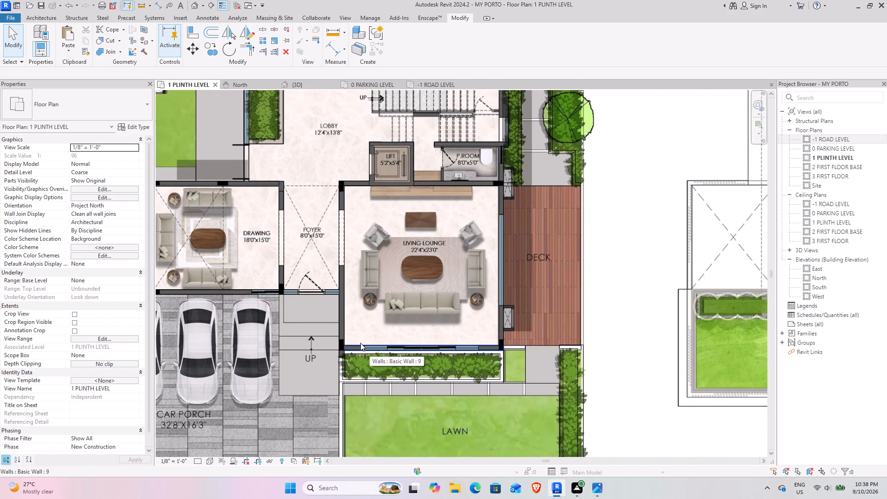
{"action": "scroll", "coordinate": [372, 363], "scroll_direction": "up", "scroll_amount": 4}
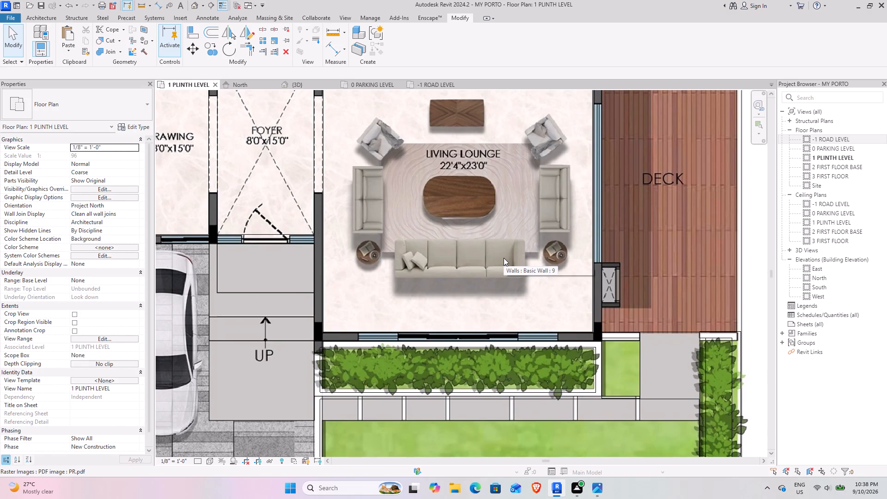
{"action": "scroll", "coordinate": [471, 347], "scroll_direction": "up", "scroll_amount": 5}
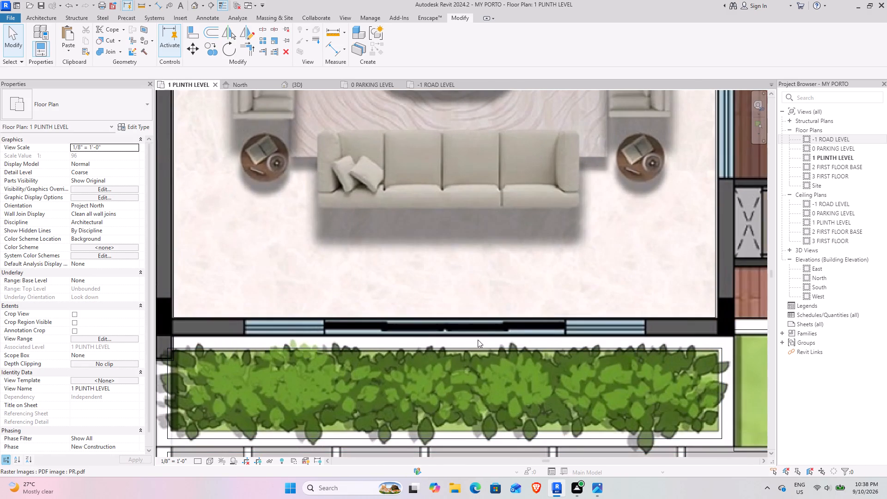
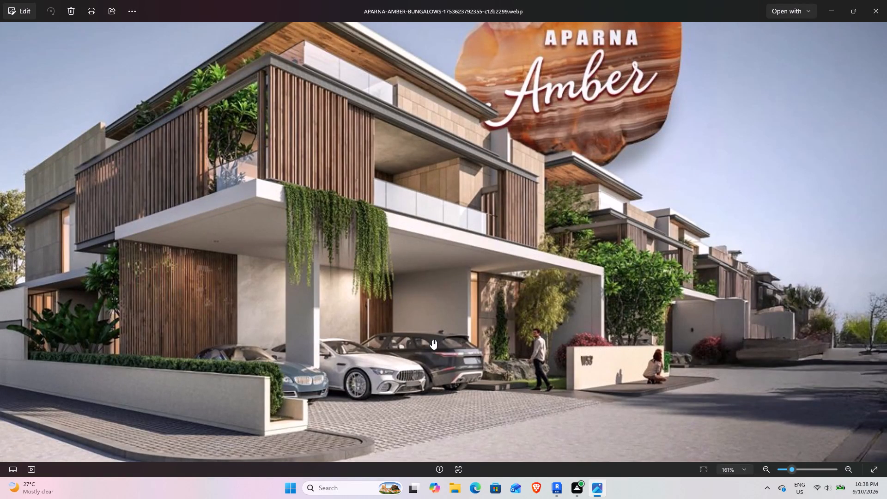
Return to Revit and examine the plinth plan around the living lounge, lobby, dining area and the planting bed beside the landscape court.
{"action": "key", "text": "alt+Tab"}
{"action": "scroll", "coordinate": [418, 276], "scroll_direction": "down", "scroll_amount": 9}
{"action": "middle_click_drag", "start_coordinate": [404, 218], "coordinate": [411, 294]}
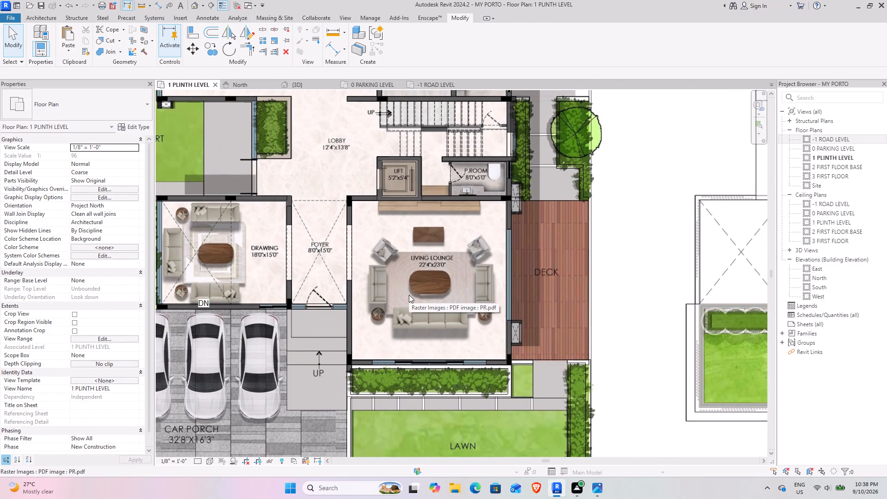
{"action": "middle_click_drag", "start_coordinate": [372, 176], "coordinate": [378, 304]}
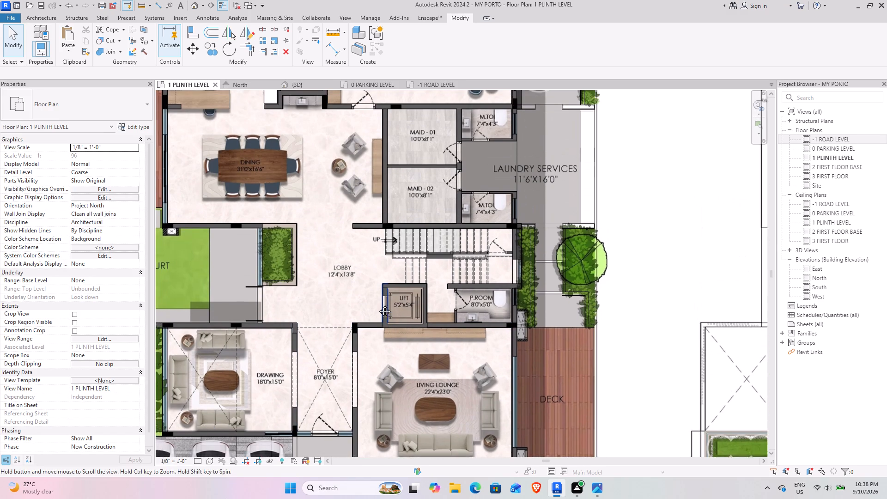
{"action": "middle_click_drag", "start_coordinate": [378, 304], "coordinate": [377, 304]}
{"action": "middle_click_drag", "start_coordinate": [347, 261], "coordinate": [411, 272]}
{"action": "middle_click_drag", "start_coordinate": [369, 289], "coordinate": [450, 236]}
{"action": "middle_click_drag", "start_coordinate": [443, 243], "coordinate": [458, 288]}
{"action": "scroll", "coordinate": [419, 252], "scroll_direction": "up", "scroll_amount": 3}
{"action": "middle_click_drag", "start_coordinate": [491, 239], "coordinate": [458, 278]}
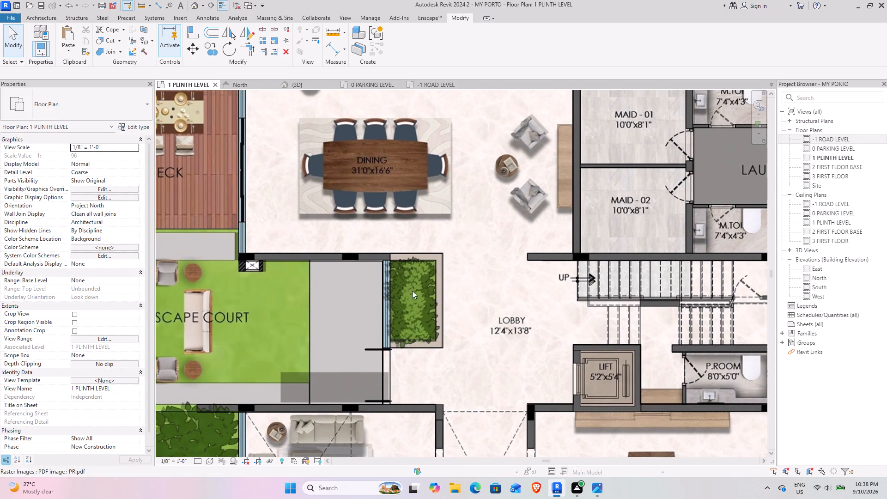
Inspect the modelled house in the 3D view, including the lobby planter, landscape court edging, car porch, entrance steps and front lawn.
{"action": "left_click", "coordinate": [302, 83]}
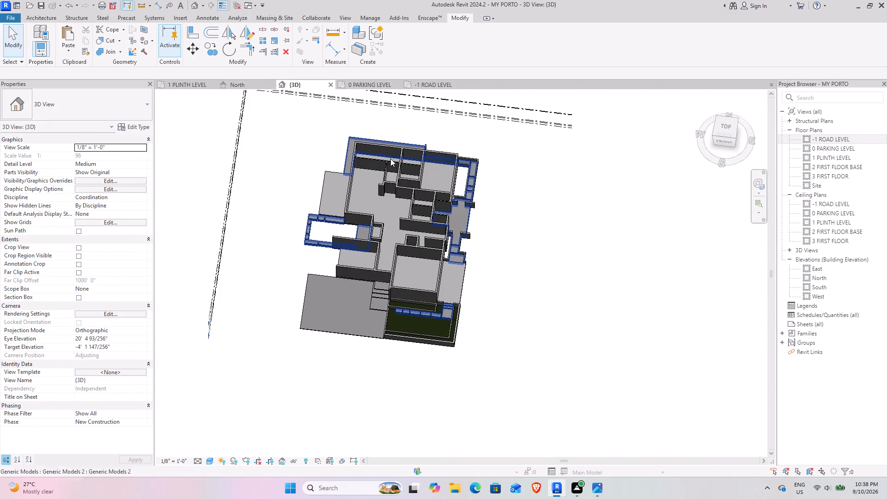
{"action": "scroll", "coordinate": [386, 266], "scroll_direction": "up", "scroll_amount": 7}
{"action": "scroll", "coordinate": [388, 243], "scroll_direction": "down", "scroll_amount": 4}
{"action": "middle_click_drag", "start_coordinate": [398, 237], "coordinate": [352, 219]}
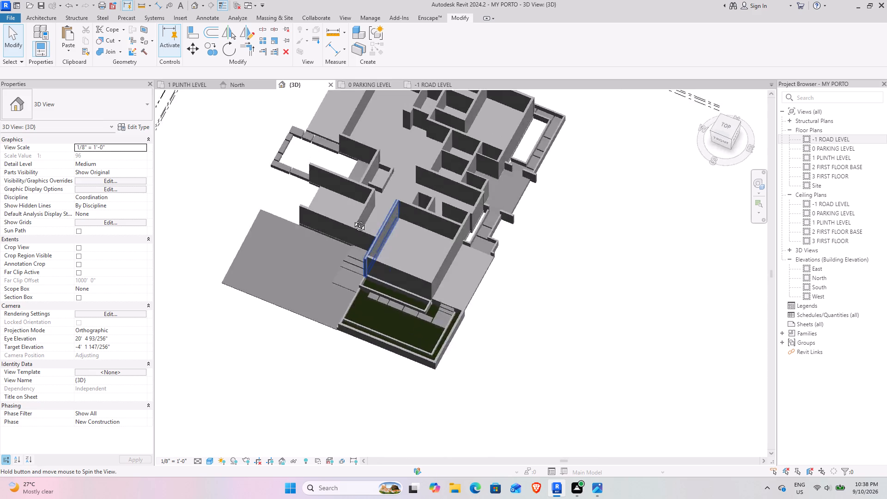
{"action": "middle_click_drag", "start_coordinate": [352, 219], "coordinate": [306, 193]}
{"action": "middle_click_drag", "start_coordinate": [402, 202], "coordinate": [364, 364]}
{"action": "scroll", "coordinate": [395, 274], "scroll_direction": "up", "scroll_amount": 9}
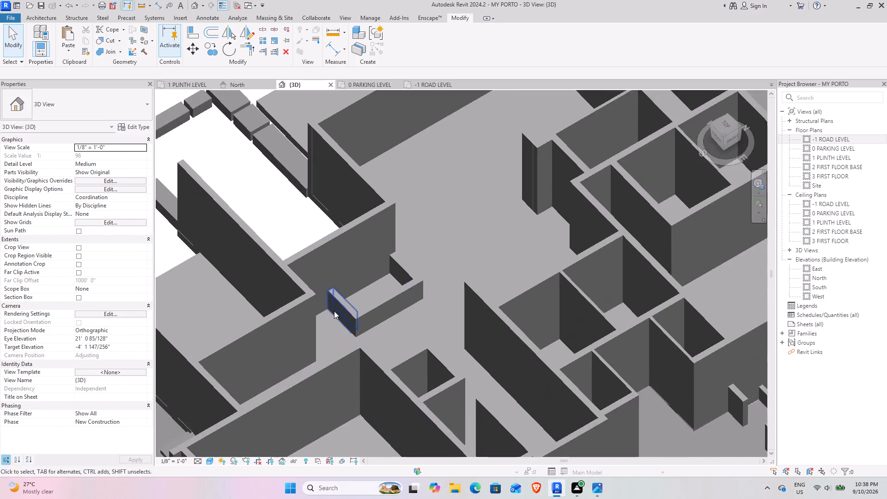
{"action": "scroll", "coordinate": [334, 311], "scroll_direction": "up", "scroll_amount": 2}
{"action": "middle_click_drag", "start_coordinate": [329, 296], "coordinate": [357, 377], "text": "shift"}
{"action": "scroll", "coordinate": [531, 333], "scroll_direction": "down", "scroll_amount": 7}
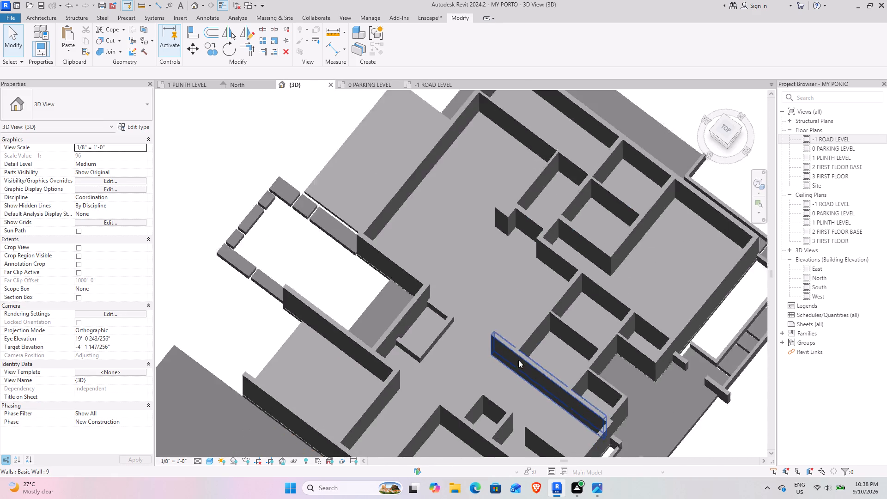
{"action": "scroll", "coordinate": [518, 360], "scroll_direction": "down", "scroll_amount": 2}
{"action": "middle_click_drag", "start_coordinate": [475, 398], "coordinate": [508, 302], "text": "shift"}
{"action": "middle_click_drag", "start_coordinate": [525, 423], "coordinate": [538, 209]}
{"action": "middle_click_drag", "start_coordinate": [492, 292], "coordinate": [577, 237], "text": "shift"}
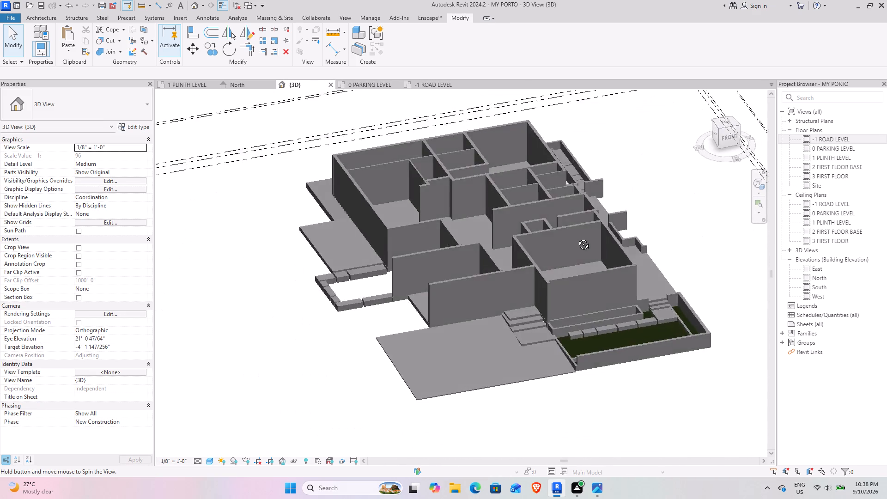
{"action": "middle_click_drag", "start_coordinate": [577, 237], "coordinate": [511, 203], "text": "shift"}
{"action": "middle_click_drag", "start_coordinate": [460, 244], "coordinate": [547, 232], "text": "shift"}
{"action": "middle_click_drag", "start_coordinate": [526, 246], "coordinate": [398, 307]}
{"action": "middle_click_drag", "start_coordinate": [375, 316], "coordinate": [459, 286], "text": "shift"}
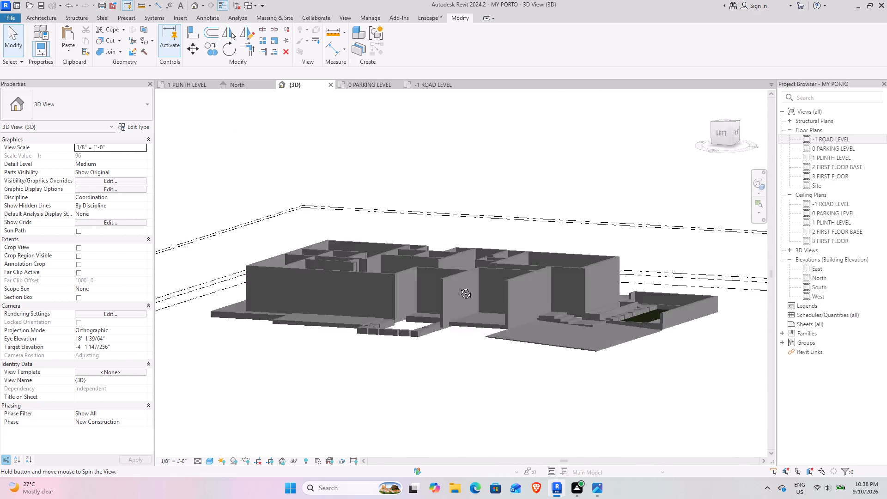
{"action": "middle_click_drag", "start_coordinate": [459, 286], "coordinate": [321, 462], "text": "shift"}
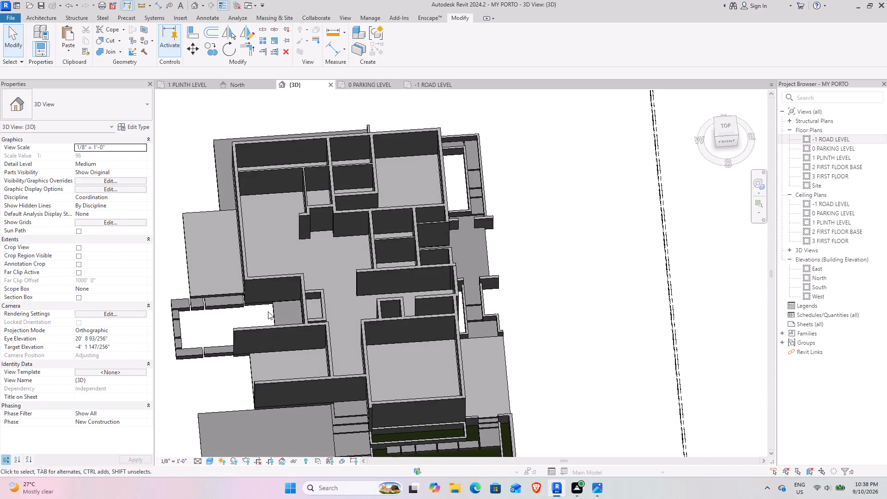
{"action": "middle_click_drag", "start_coordinate": [268, 311], "coordinate": [352, 367], "text": "shift"}
{"action": "middle_click_drag", "start_coordinate": [350, 364], "coordinate": [561, 110]}
{"action": "middle_click_drag", "start_coordinate": [554, 227], "coordinate": [424, 162], "text": "shift"}
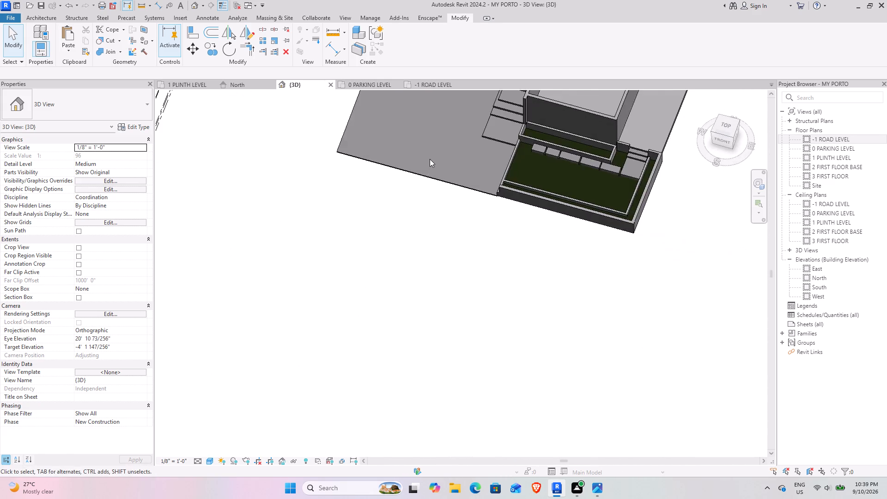
{"action": "middle_click_drag", "start_coordinate": [429, 165], "coordinate": [437, 426]}
{"action": "scroll", "coordinate": [434, 215], "scroll_direction": "up", "scroll_amount": 8}
{"action": "middle_click_drag", "start_coordinate": [401, 237], "coordinate": [417, 295], "text": "shift"}
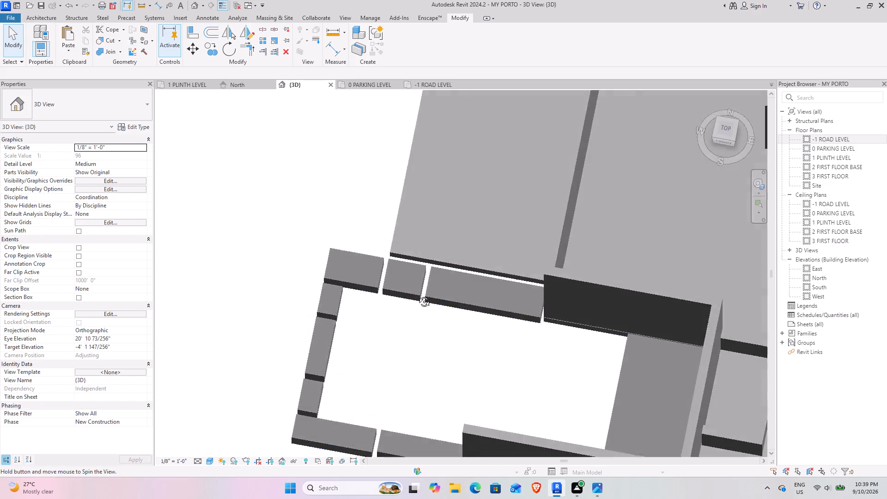
{"action": "middle_click_drag", "start_coordinate": [417, 295], "coordinate": [415, 343], "text": "shift"}
{"action": "middle_click_drag", "start_coordinate": [412, 343], "coordinate": [442, 259], "text": "shift"}
{"action": "middle_click_drag", "start_coordinate": [530, 392], "coordinate": [435, 189]}
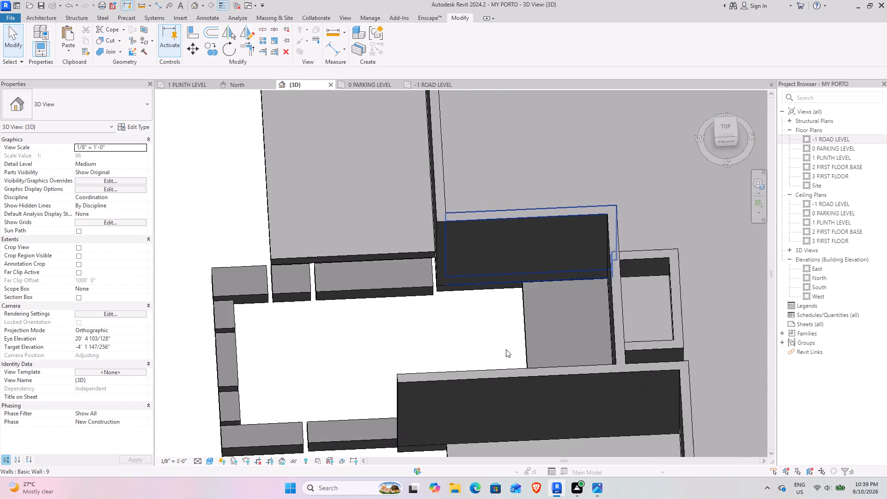
{"action": "scroll", "coordinate": [504, 366], "scroll_direction": "down", "scroll_amount": 5}
{"action": "middle_click_drag", "start_coordinate": [551, 382], "coordinate": [505, 356], "text": "shift"}
{"action": "middle_click_drag", "start_coordinate": [504, 356], "coordinate": [656, 386], "text": "shift"}
{"action": "middle_click_drag", "start_coordinate": [651, 392], "coordinate": [616, 366]}
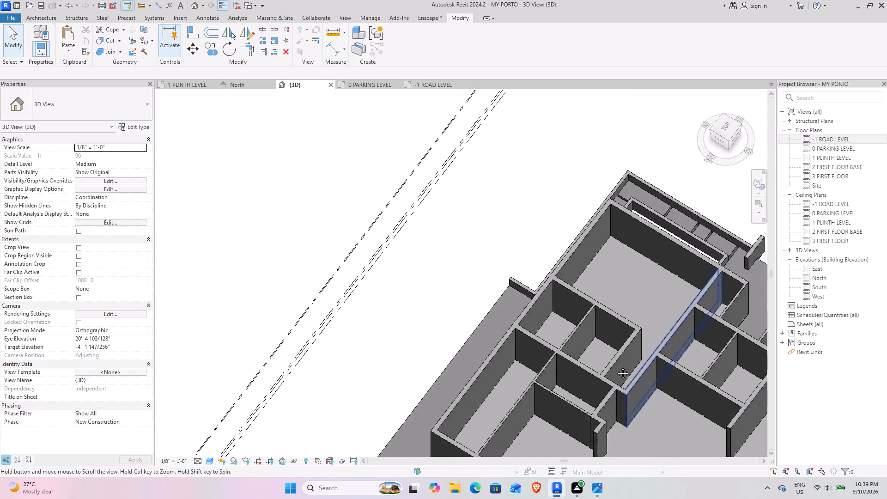
{"action": "middle_click_drag", "start_coordinate": [616, 366], "coordinate": [325, 182]}
{"action": "middle_click_drag", "start_coordinate": [360, 339], "coordinate": [319, 278], "text": "shift"}
{"action": "scroll", "coordinate": [243, 279], "scroll_direction": "up", "scroll_amount": 3}
{"action": "scroll", "coordinate": [250, 284], "scroll_direction": "down", "scroll_amount": 4}
{"action": "middle_click_drag", "start_coordinate": [256, 299], "coordinate": [423, 250]}
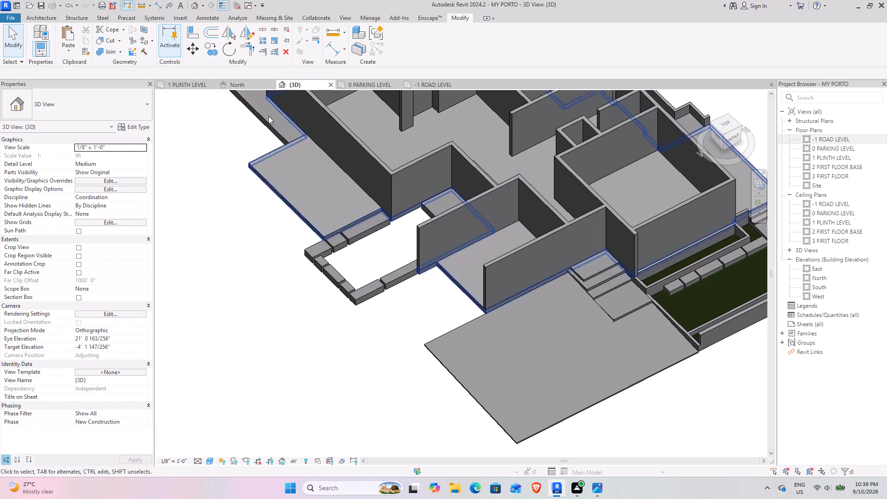
{"action": "middle_click_drag", "start_coordinate": [581, 204], "coordinate": [498, 384], "text": "shift"}
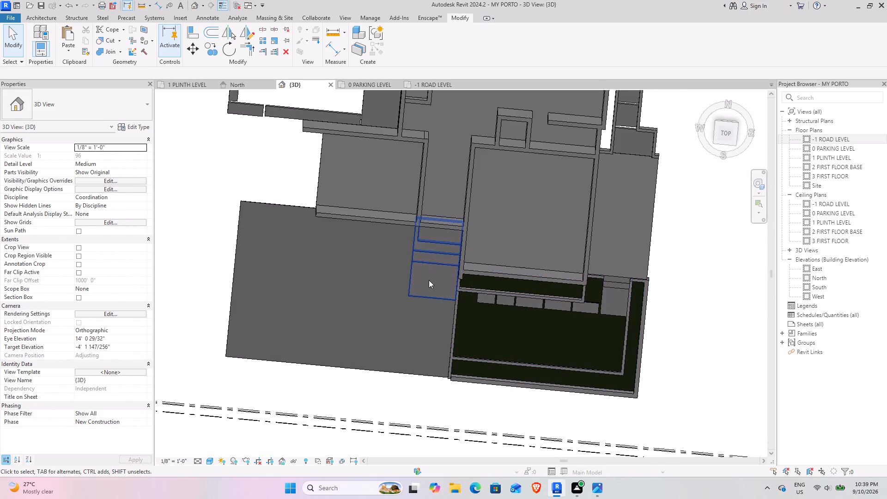
{"action": "middle_click_drag", "start_coordinate": [437, 303], "coordinate": [448, 435]}
{"action": "middle_click_drag", "start_coordinate": [434, 400], "coordinate": [443, 239], "text": "shift"}
{"action": "middle_click_drag", "start_coordinate": [516, 262], "coordinate": [466, 236]}
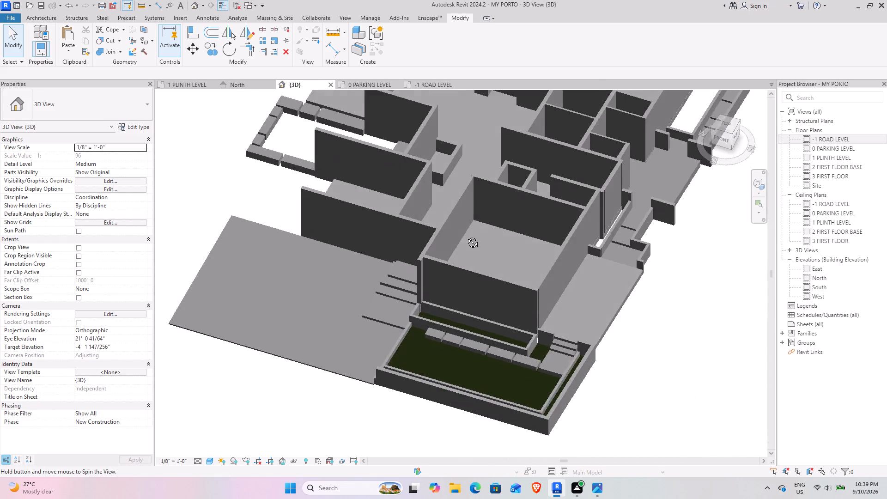
{"action": "middle_click_drag", "start_coordinate": [466, 236], "coordinate": [463, 230]}
{"action": "middle_click_drag", "start_coordinate": [446, 232], "coordinate": [393, 284]}
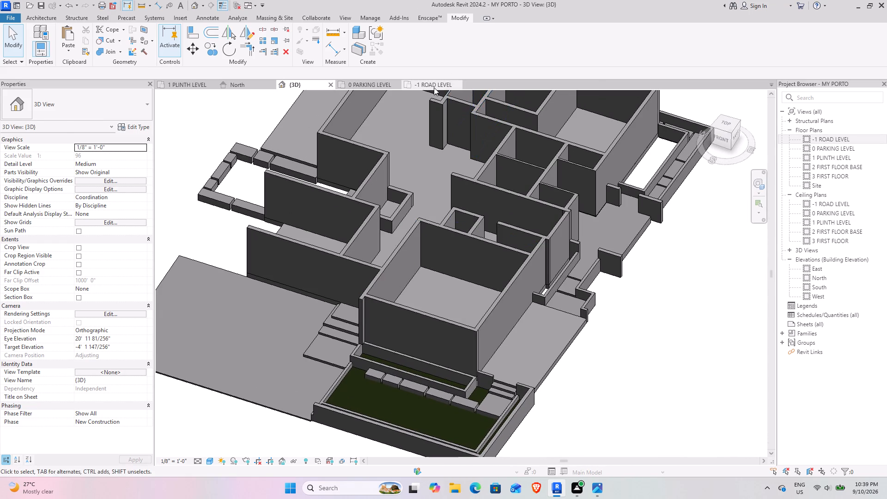
Switch to the -1 ROAD LEVEL plan and examine the water feature between the planted beds and the dining deck.
{"action": "left_click", "coordinate": [434, 87]}
{"action": "scroll", "coordinate": [386, 248], "scroll_direction": "down", "scroll_amount": 5}
{"action": "middle_click_drag", "start_coordinate": [361, 307], "coordinate": [433, 284]}
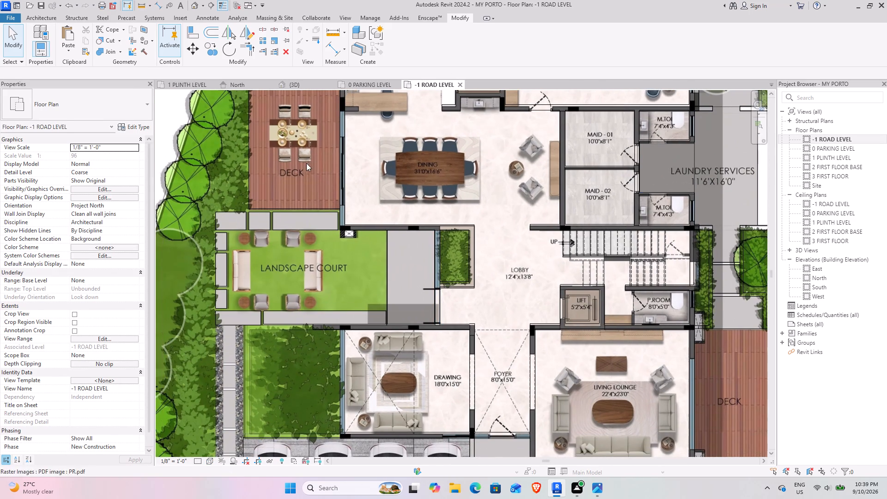
{"action": "middle_click_drag", "start_coordinate": [335, 188], "coordinate": [298, 297]}
{"action": "scroll", "coordinate": [211, 170], "scroll_direction": "up", "scroll_amount": 7}
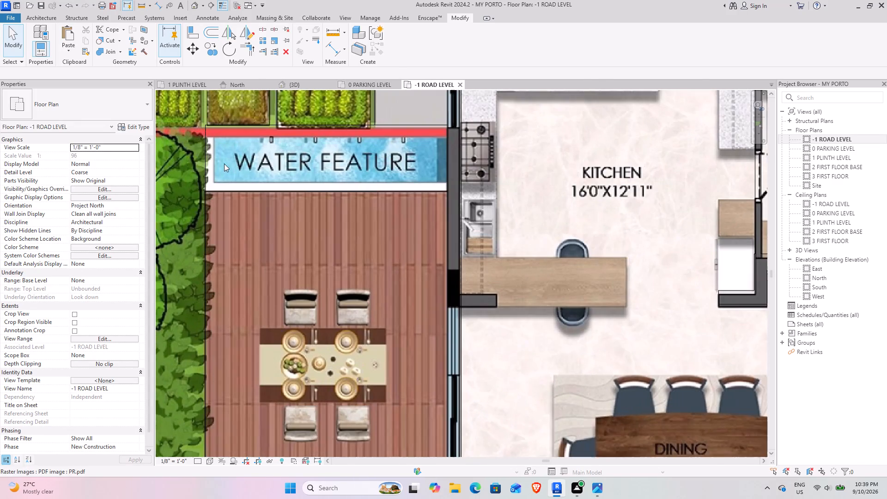
{"action": "middle_click_drag", "start_coordinate": [263, 165], "coordinate": [265, 213]}
{"action": "scroll", "coordinate": [231, 186], "scroll_direction": "up", "scroll_amount": 4}
{"action": "middle_click_drag", "start_coordinate": [393, 227], "coordinate": [367, 265]}
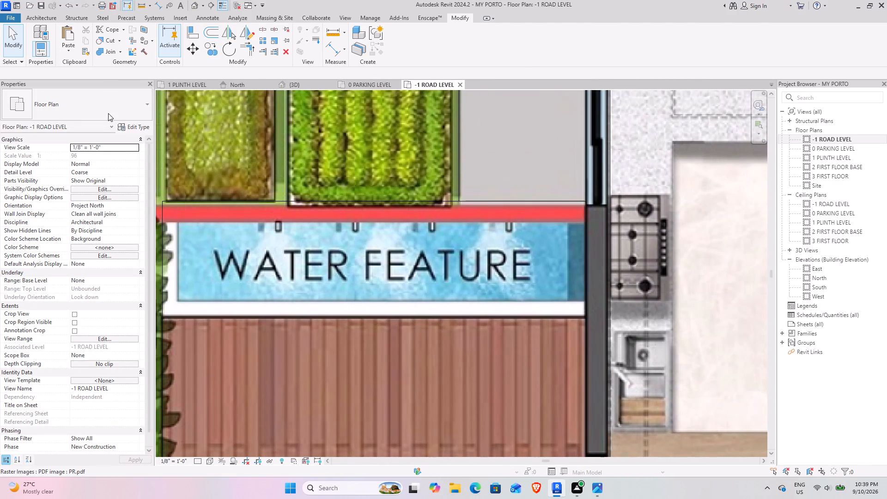
On the 1 PLINTH LEVEL plan, draw a Basic Wall 6, unconnected and 7' high, along the water feature's red back edge to the kitchen wall.
{"action": "left_click", "coordinate": [43, 18]}
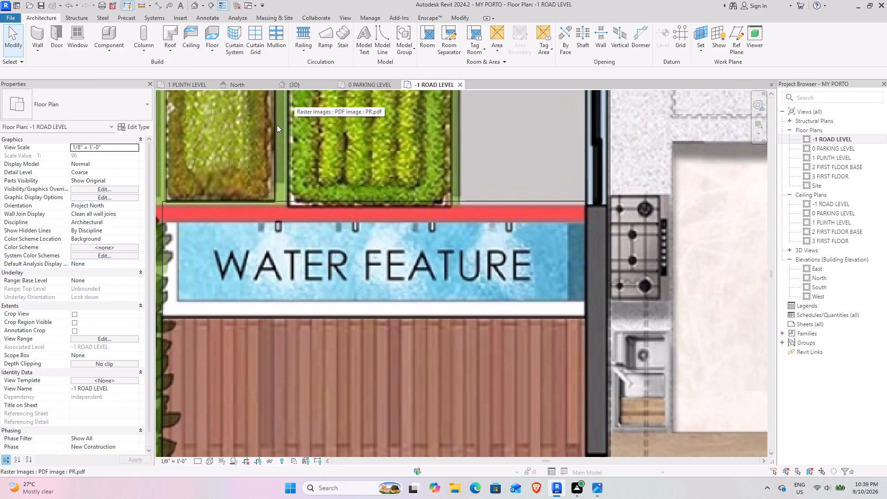
{"action": "left_click", "coordinate": [192, 81]}
{"action": "scroll", "coordinate": [238, 199], "scroll_direction": "down", "scroll_amount": 4}
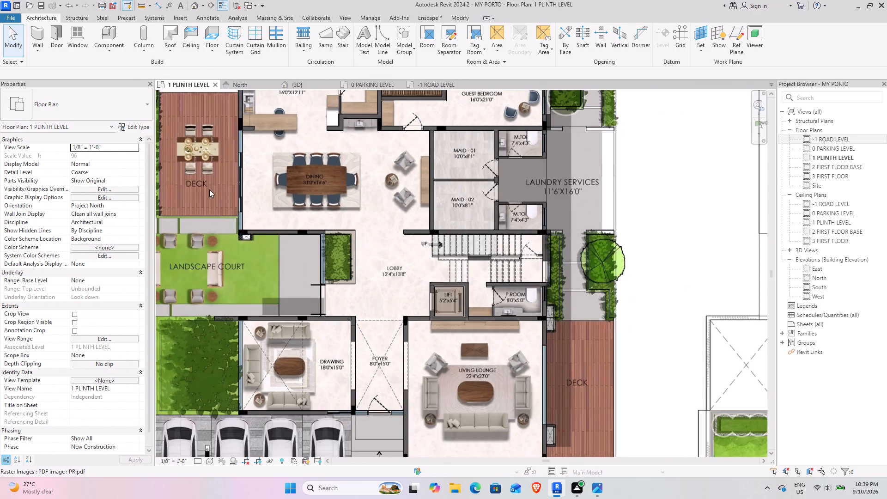
{"action": "middle_click_drag", "start_coordinate": [210, 189], "coordinate": [384, 253]}
{"action": "scroll", "coordinate": [360, 136], "scroll_direction": "up", "scroll_amount": 8}
{"action": "middle_click_drag", "start_coordinate": [365, 152], "coordinate": [344, 213]}
{"action": "scroll", "coordinate": [273, 201], "scroll_direction": "up", "scroll_amount": 4}
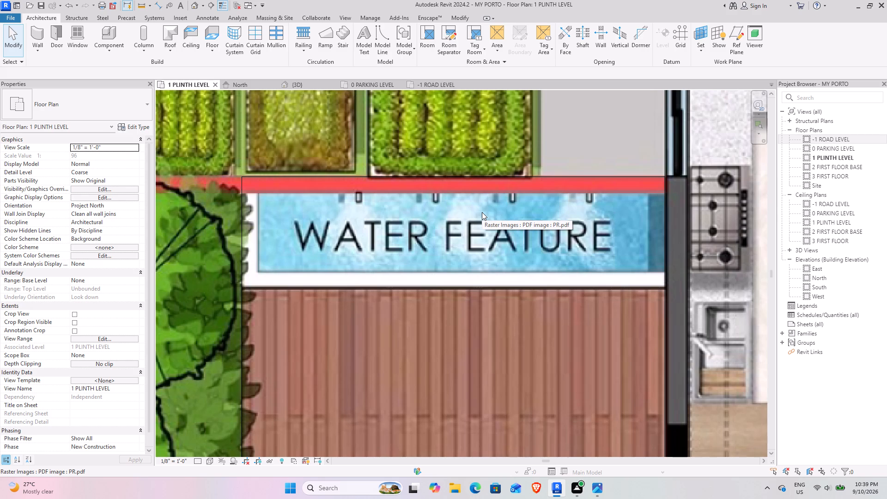
{"action": "left_click", "coordinate": [36, 37]}
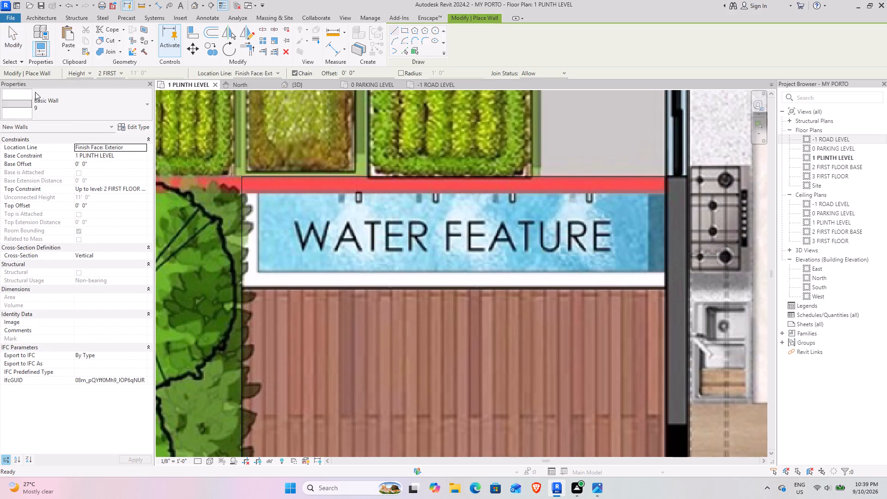
{"action": "left_click", "coordinate": [36, 104]}
{"action": "scroll", "coordinate": [30, 158], "scroll_direction": "up", "scroll_amount": 3}
{"action": "left_click", "coordinate": [30, 176]}
{"action": "left_click", "coordinate": [133, 190]}
{"action": "left_click", "coordinate": [145, 188]}
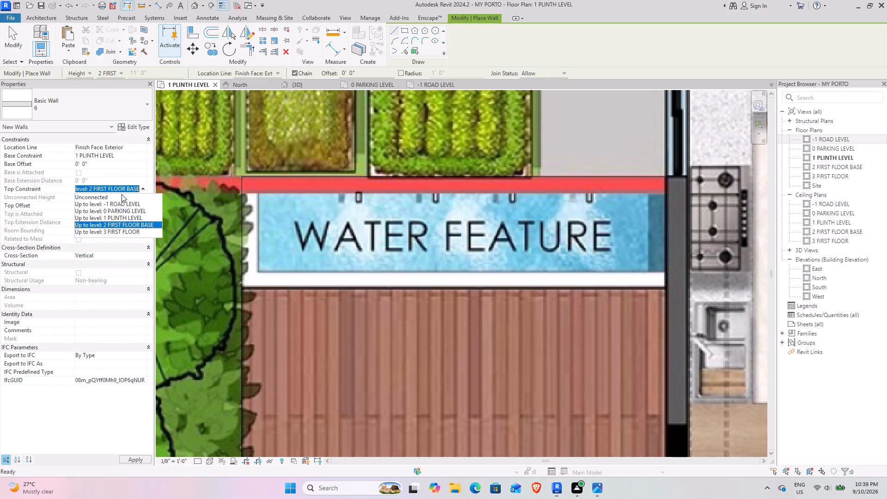
{"action": "left_click", "coordinate": [106, 196]}
{"action": "left_click", "coordinate": [103, 199]}
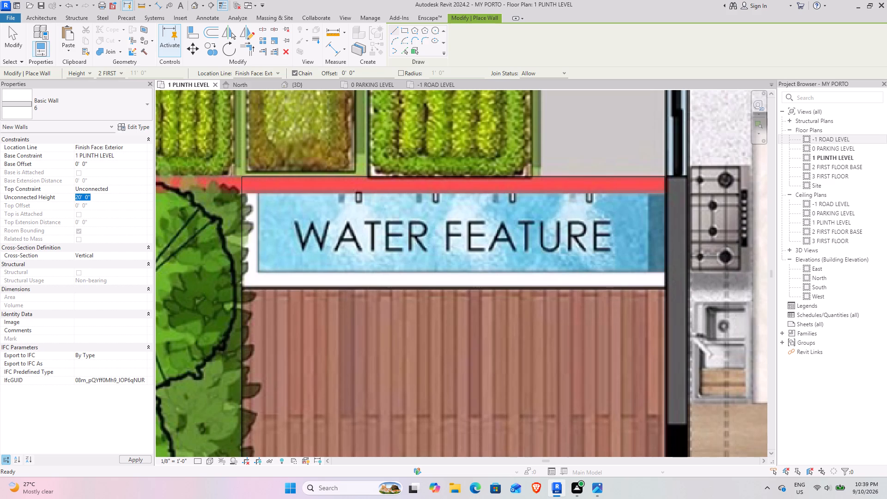
{"action": "key", "text": "7"}
{"action": "key", "text": "Return"}
{"action": "left_click", "coordinate": [245, 176]}
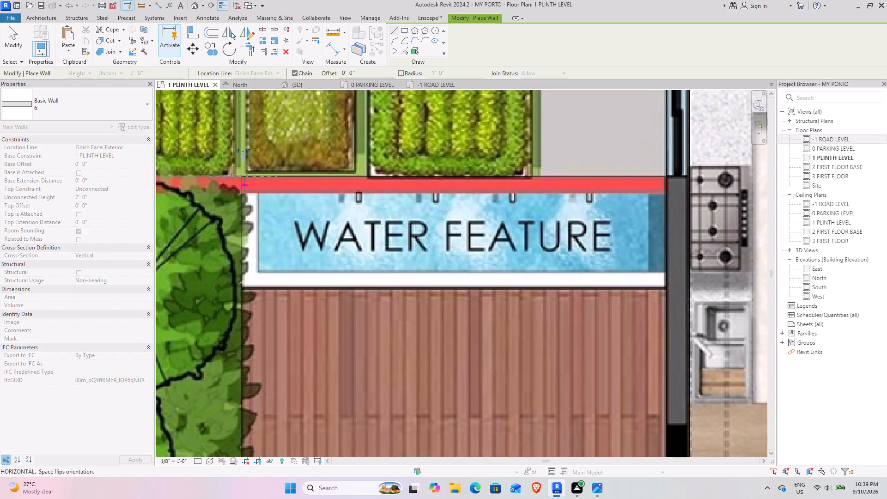
{"action": "left_click", "coordinate": [667, 181]}
{"action": "left_click", "coordinate": [16, 47]}
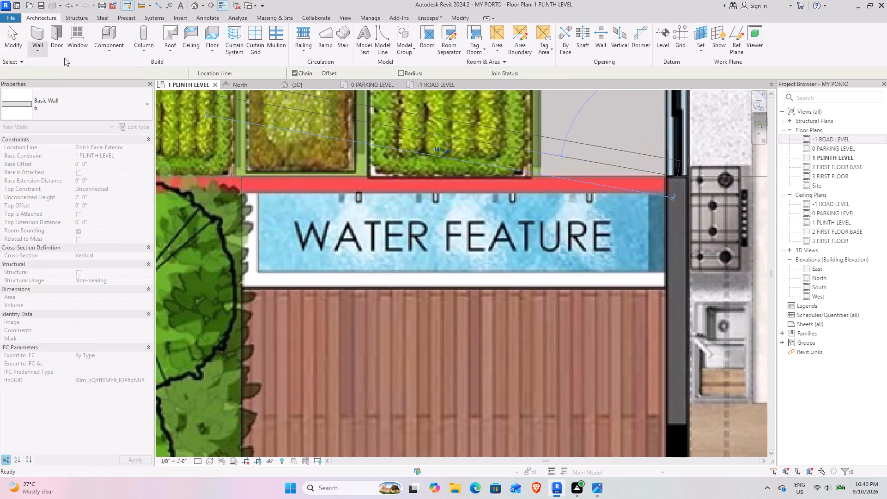
Inspect the water feature's back wall at the end of the deck, along with the surrounding house, in the 3D view.
{"action": "left_click", "coordinate": [291, 82]}
{"action": "scroll", "coordinate": [321, 186], "scroll_direction": "down", "scroll_amount": 6}
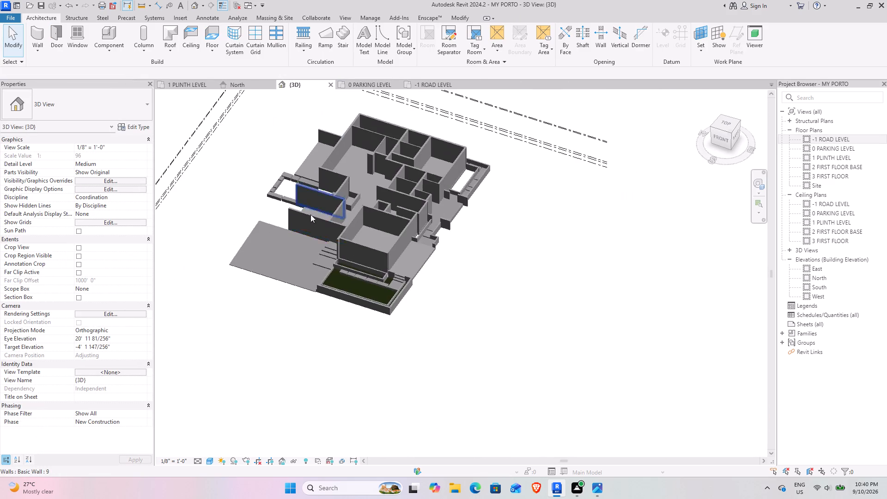
{"action": "middle_click_drag", "start_coordinate": [280, 191], "coordinate": [381, 249], "text": "shift"}
{"action": "scroll", "coordinate": [286, 234], "scroll_direction": "up", "scroll_amount": 7}
{"action": "middle_click_drag", "start_coordinate": [275, 240], "coordinate": [307, 187], "text": "shift"}
{"action": "middle_click_drag", "start_coordinate": [312, 226], "coordinate": [265, 160], "text": "shift"}
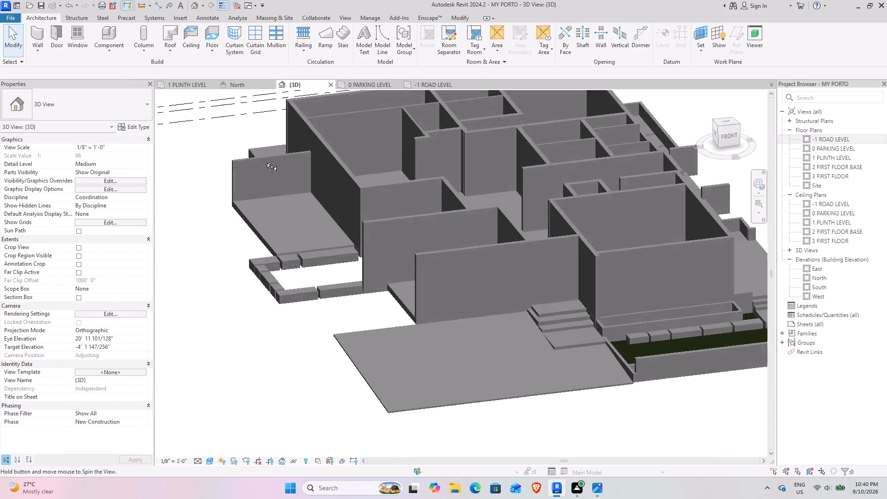
{"action": "middle_click_drag", "start_coordinate": [265, 160], "coordinate": [247, 233], "text": "shift"}
{"action": "middle_click_drag", "start_coordinate": [245, 230], "coordinate": [227, 172], "text": "shift"}
{"action": "scroll", "coordinate": [237, 167], "scroll_direction": "down", "scroll_amount": 4}
{"action": "middle_click_drag", "start_coordinate": [230, 196], "coordinate": [286, 239], "text": "shift"}
{"action": "middle_click_drag", "start_coordinate": [278, 209], "coordinate": [239, 220], "text": "shift"}
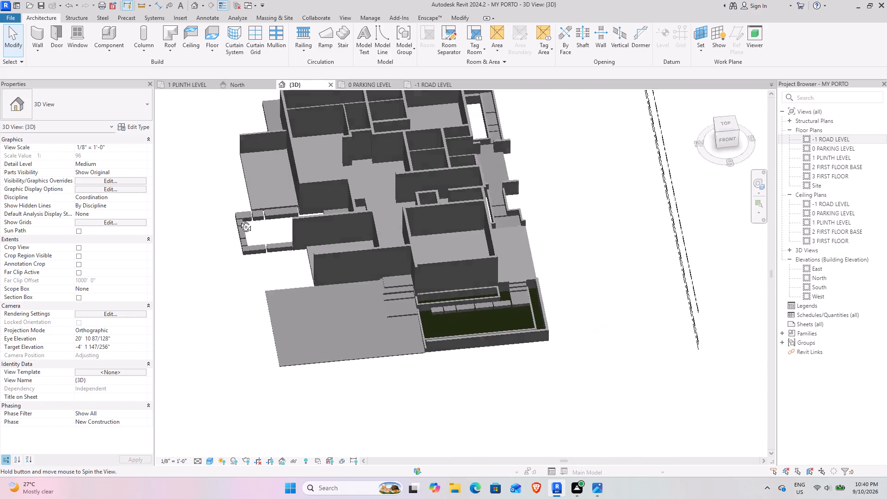
On the -1 ROAD LEVEL plan, examine the plot boundary from the kitchen garden along the planted side strip to the car porch and road.
{"action": "middle_click_drag", "start_coordinate": [239, 220], "coordinate": [236, 220], "text": "shift"}
{"action": "middle_click_drag", "start_coordinate": [269, 158], "coordinate": [270, 210]}
{"action": "left_click", "coordinate": [430, 87]}
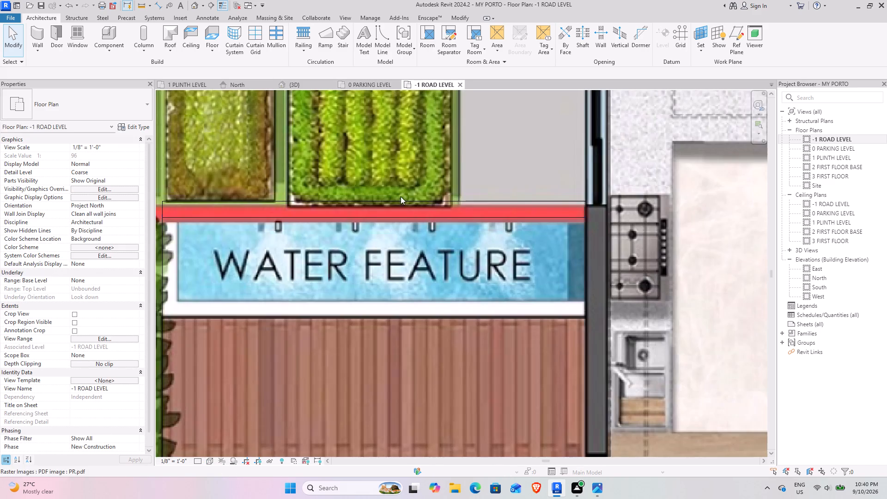
{"action": "scroll", "coordinate": [383, 204], "scroll_direction": "down", "scroll_amount": 10}
{"action": "middle_click_drag", "start_coordinate": [337, 180], "coordinate": [291, 242]}
{"action": "scroll", "coordinate": [296, 225], "scroll_direction": "down", "scroll_amount": 5}
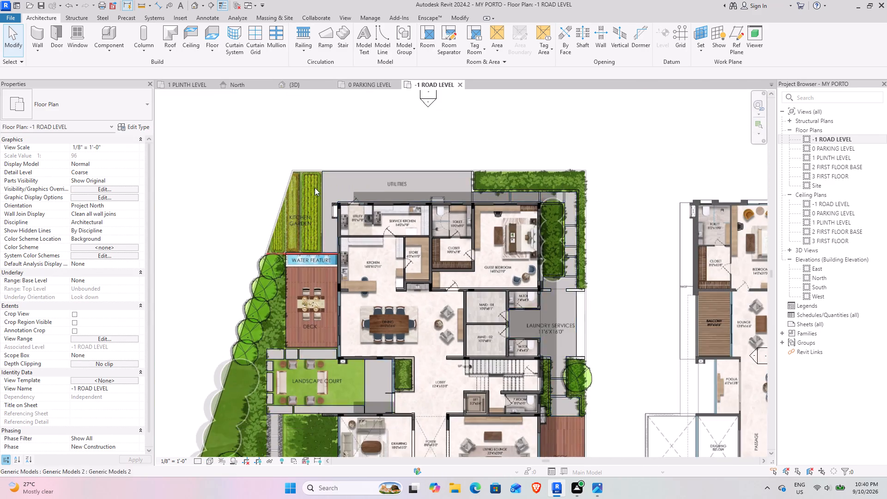
{"action": "scroll", "coordinate": [315, 188], "scroll_direction": "up", "scroll_amount": 3}
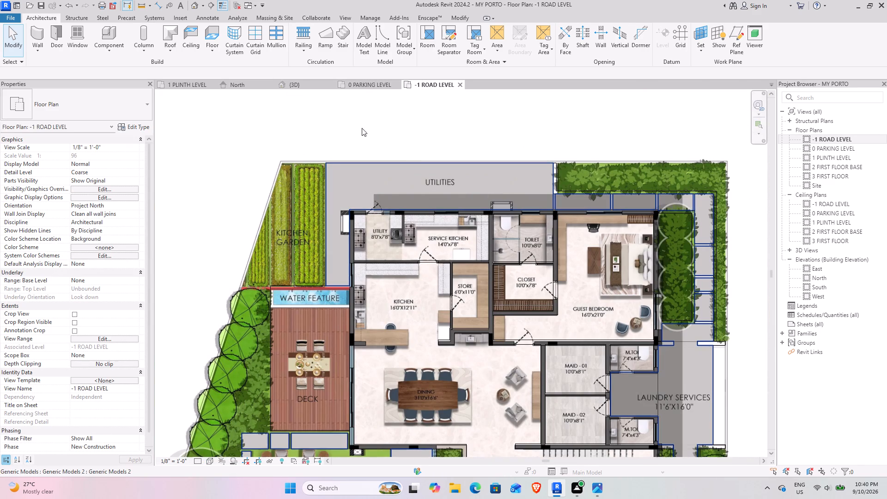
{"action": "middle_click_drag", "start_coordinate": [280, 313], "coordinate": [390, 110]}
{"action": "middle_click_drag", "start_coordinate": [322, 339], "coordinate": [426, 98]}
{"action": "middle_click_drag", "start_coordinate": [378, 367], "coordinate": [320, 342]}
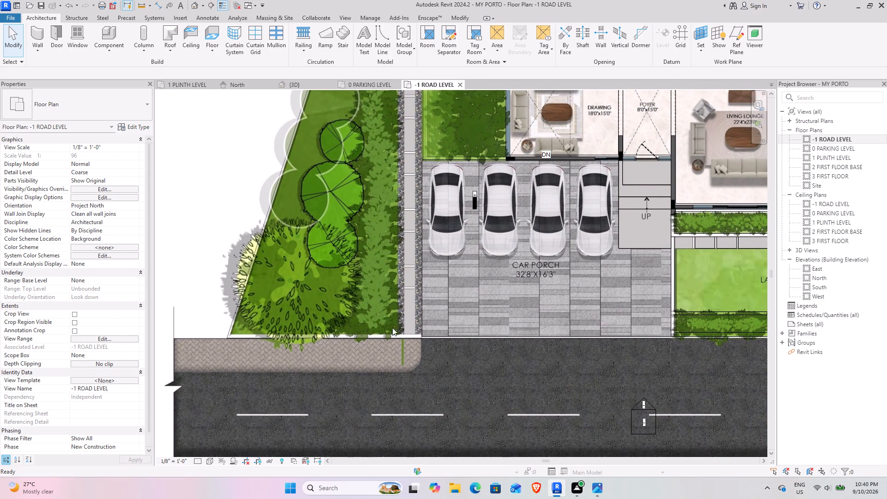
{"action": "scroll", "coordinate": [420, 335], "scroll_direction": "up", "scroll_amount": 7}
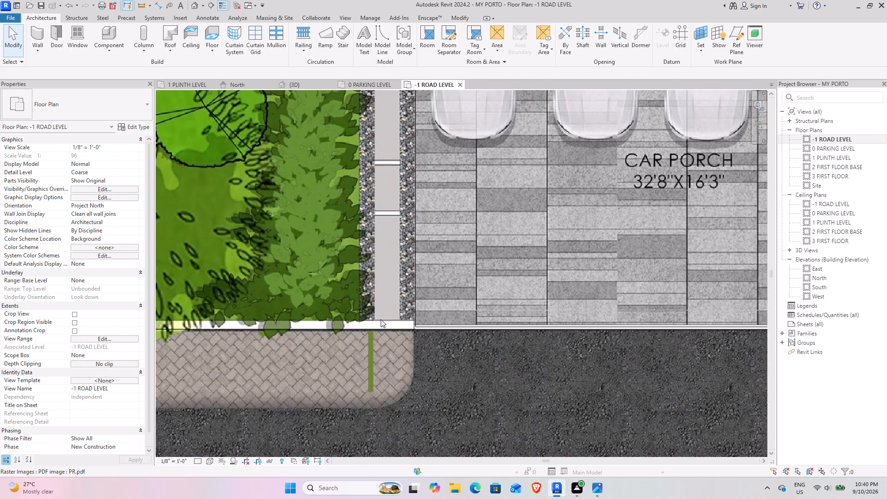
{"action": "scroll", "coordinate": [342, 263], "scroll_direction": "down", "scroll_amount": 5}
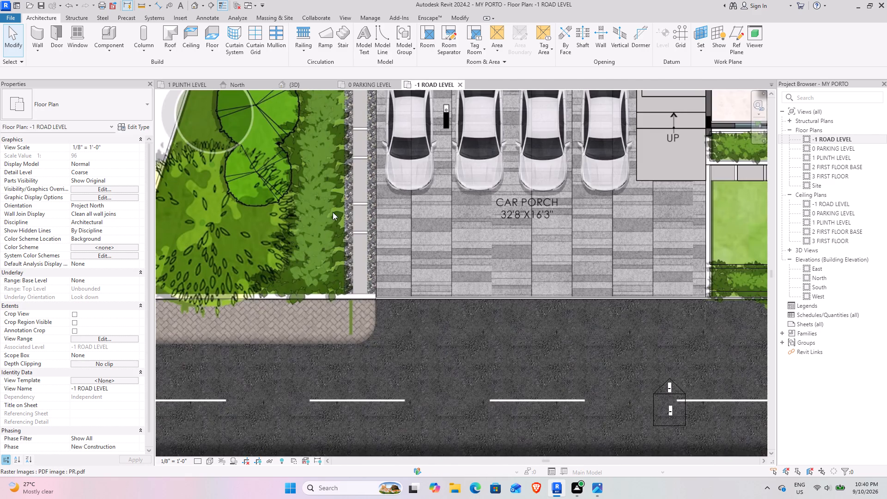
{"action": "middle_click_drag", "start_coordinate": [332, 206], "coordinate": [329, 395]}
{"action": "middle_click_drag", "start_coordinate": [363, 207], "coordinate": [377, 126]}
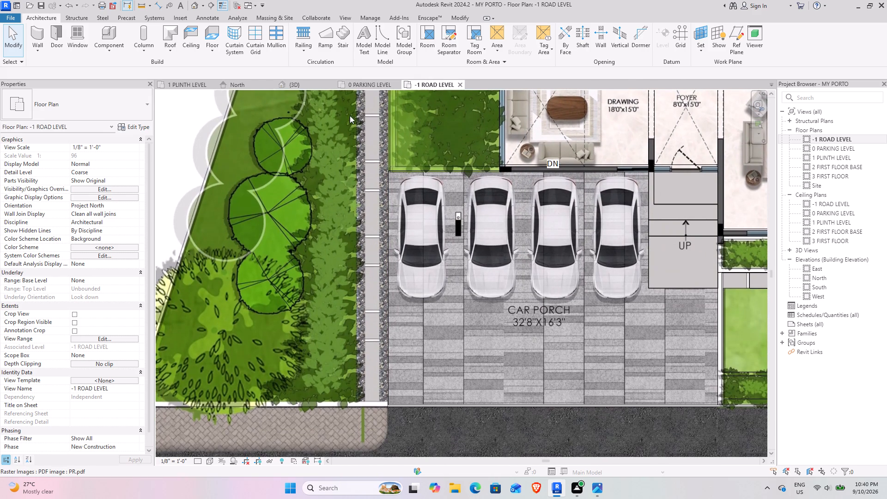
Draw a Basic Wall 6, unconnected and 7' high, along the road-side boundary from the car porch corner to the slanted boundary's front corner.
{"action": "left_click", "coordinate": [42, 29]}
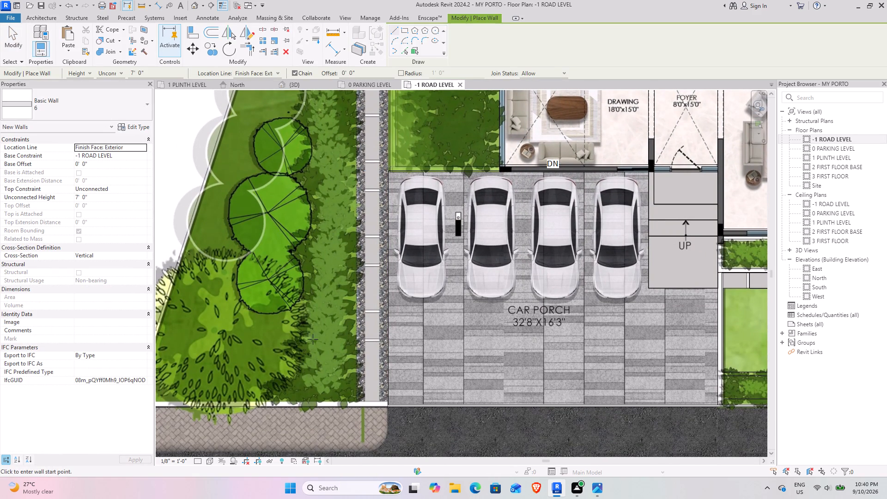
{"action": "scroll", "coordinate": [364, 353], "scroll_direction": "down", "scroll_amount": 4}
{"action": "middle_click_drag", "start_coordinate": [346, 334], "coordinate": [336, 326]}
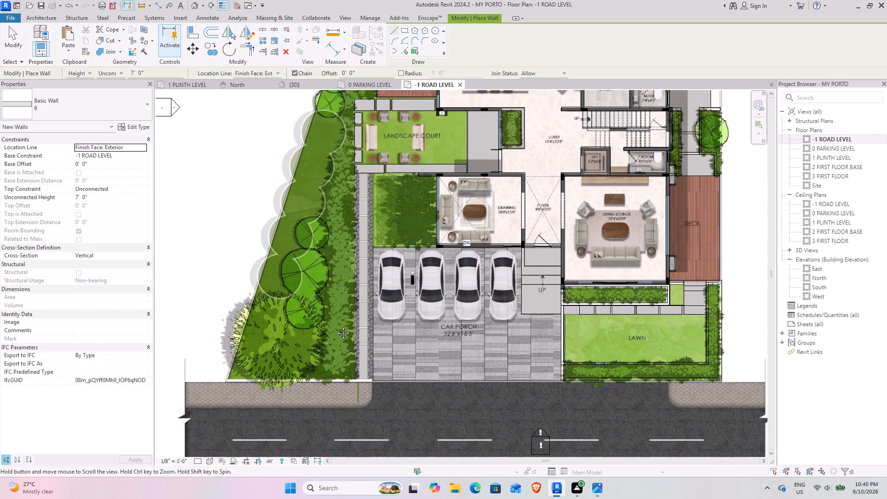
{"action": "middle_click_drag", "start_coordinate": [336, 326], "coordinate": [237, 277]}
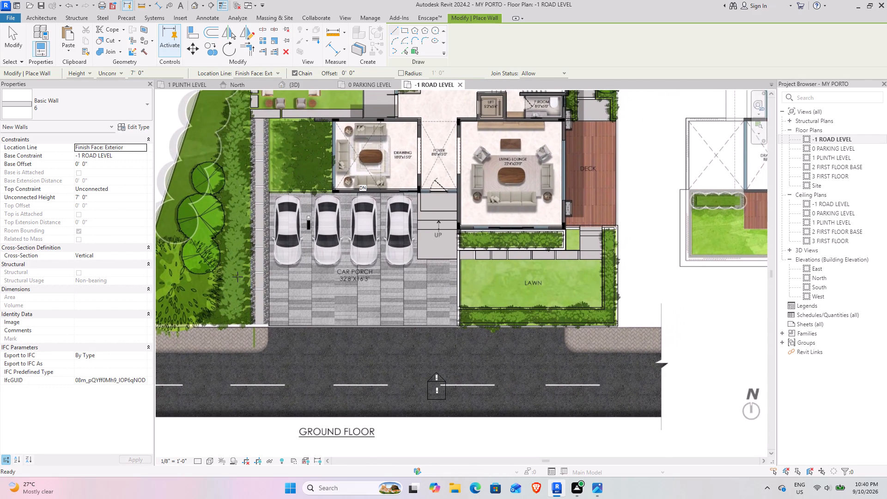
{"action": "middle_click_drag", "start_coordinate": [264, 339], "coordinate": [368, 325]}
{"action": "scroll", "coordinate": [369, 324], "scroll_direction": "up", "scroll_amount": 8}
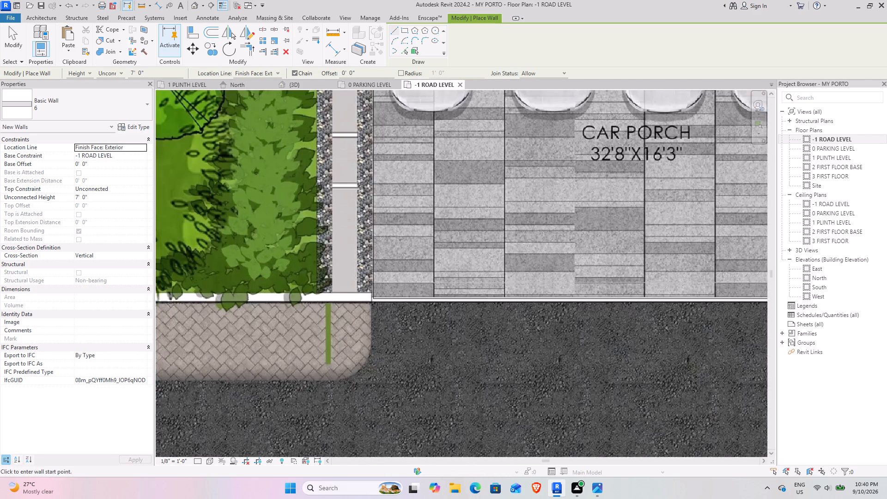
{"action": "scroll", "coordinate": [377, 307], "scroll_direction": "up", "scroll_amount": 3}
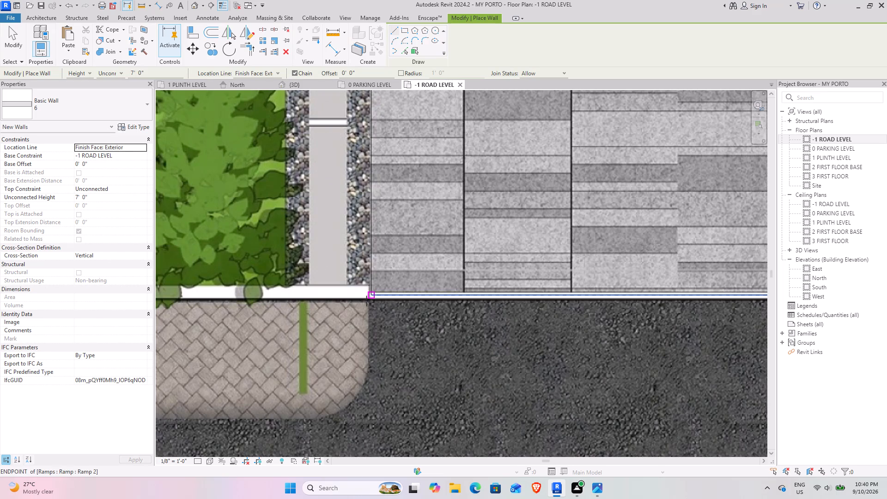
{"action": "scroll", "coordinate": [366, 300], "scroll_direction": "up", "scroll_amount": 11}
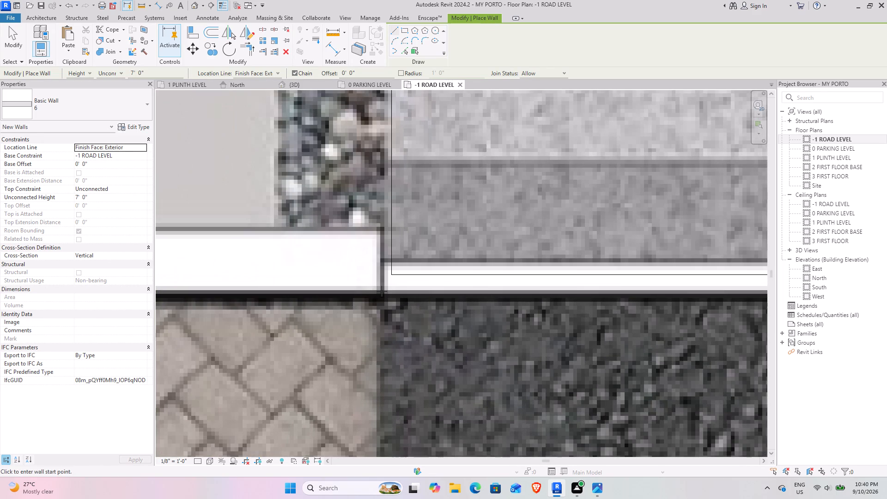
{"action": "left_click", "coordinate": [381, 292]}
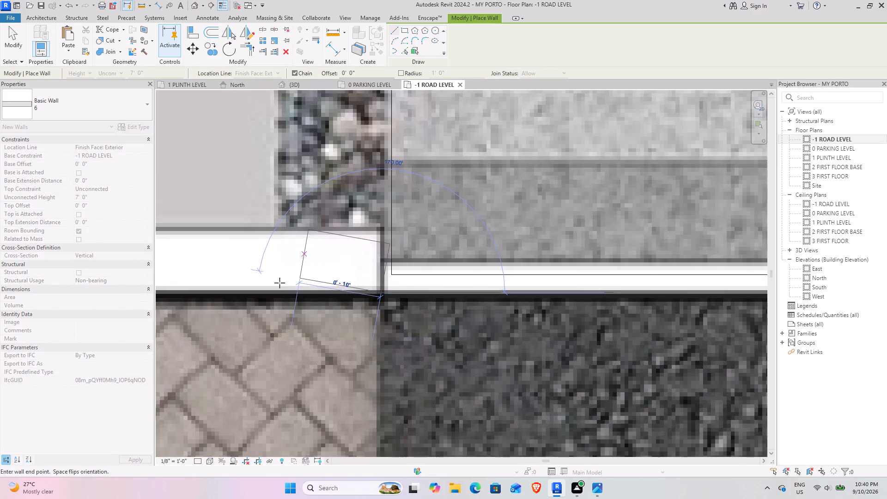
{"action": "scroll", "coordinate": [267, 289], "scroll_direction": "down", "scroll_amount": 14}
{"action": "middle_click_drag", "start_coordinate": [204, 288], "coordinate": [562, 272]}
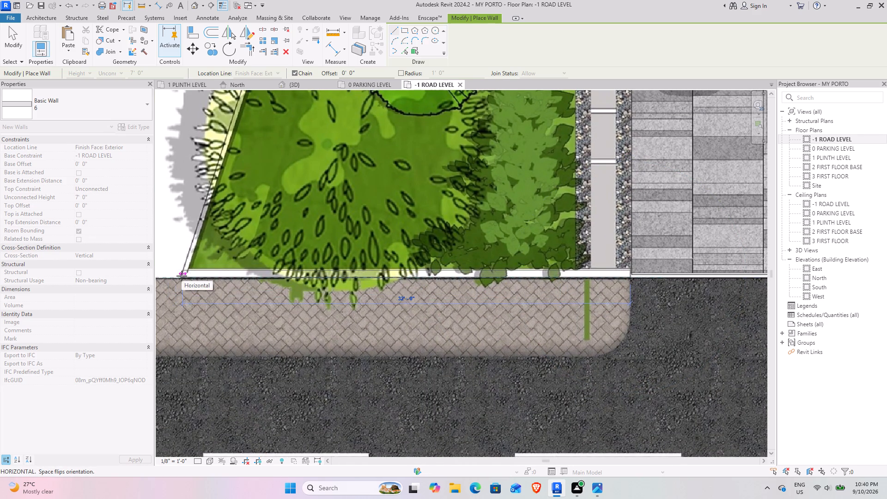
{"action": "scroll", "coordinate": [182, 276], "scroll_direction": "up", "scroll_amount": 8}
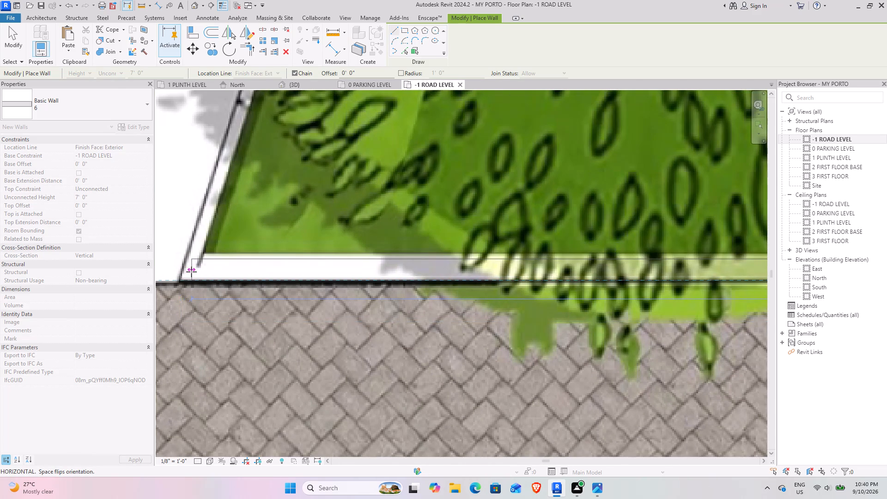
{"action": "middle_click_drag", "start_coordinate": [184, 273], "coordinate": [299, 275]}
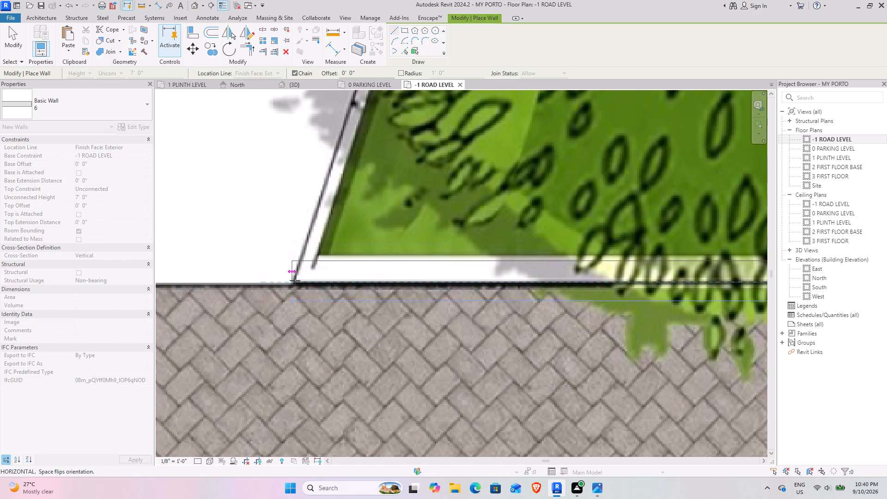
{"action": "left_click", "coordinate": [296, 281]}
Continue the boundary wall along the slanted side of the plot to the rear corner beside the kitchen garden.
{"action": "scroll", "coordinate": [353, 199], "scroll_direction": "down", "scroll_amount": 2}
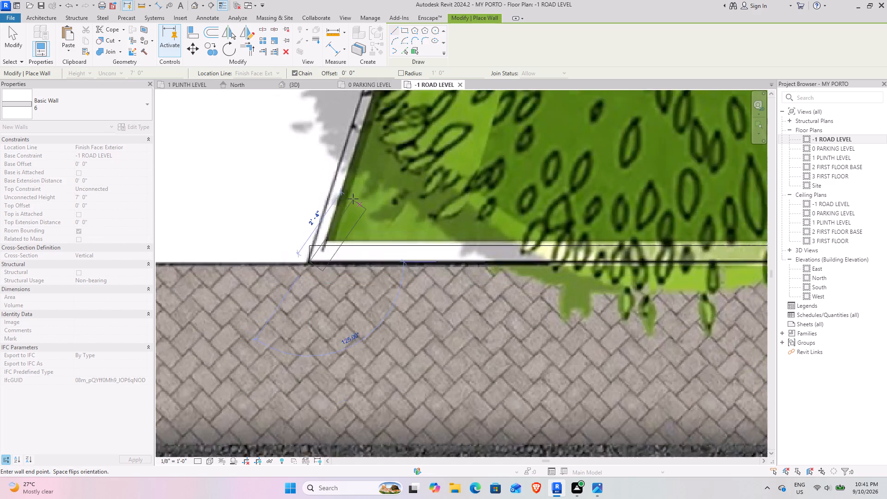
{"action": "scroll", "coordinate": [353, 199], "scroll_direction": "down", "scroll_amount": 7}
{"action": "middle_click_drag", "start_coordinate": [387, 114], "coordinate": [316, 424]}
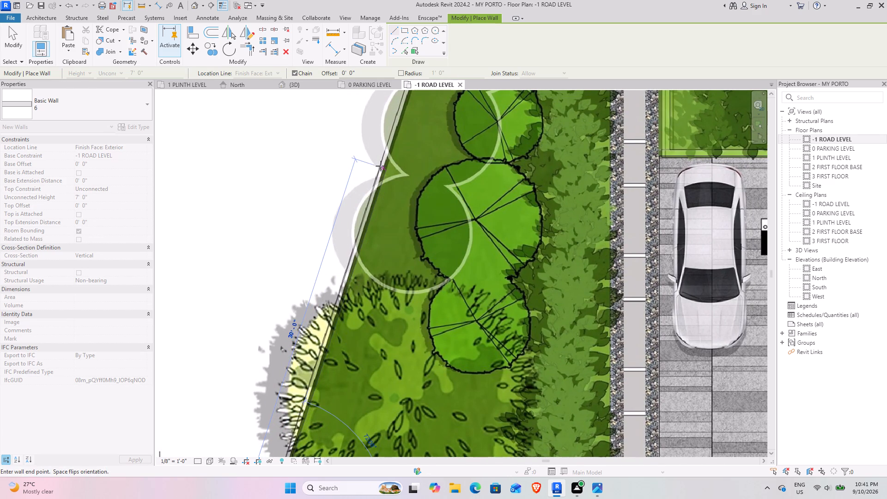
{"action": "middle_click_drag", "start_coordinate": [388, 139], "coordinate": [308, 411]}
{"action": "middle_click_drag", "start_coordinate": [388, 183], "coordinate": [362, 308]}
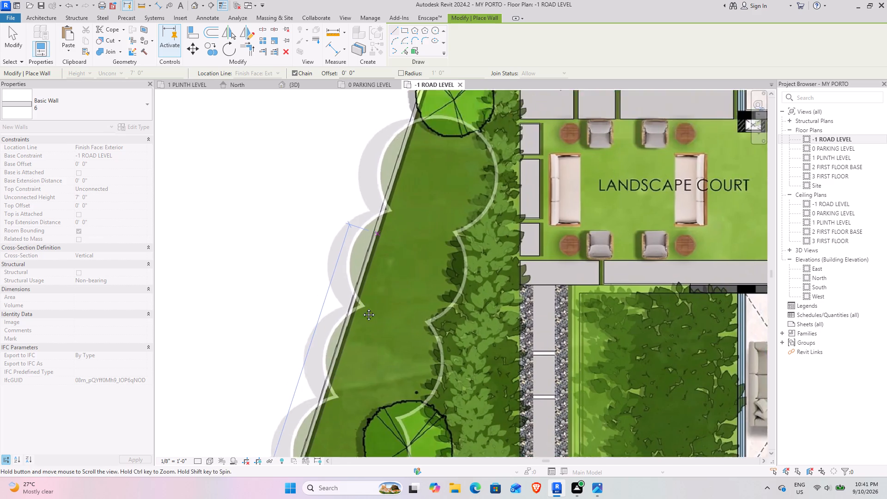
{"action": "middle_click_drag", "start_coordinate": [362, 308], "coordinate": [328, 446]}
{"action": "middle_click_drag", "start_coordinate": [463, 159], "coordinate": [351, 497]}
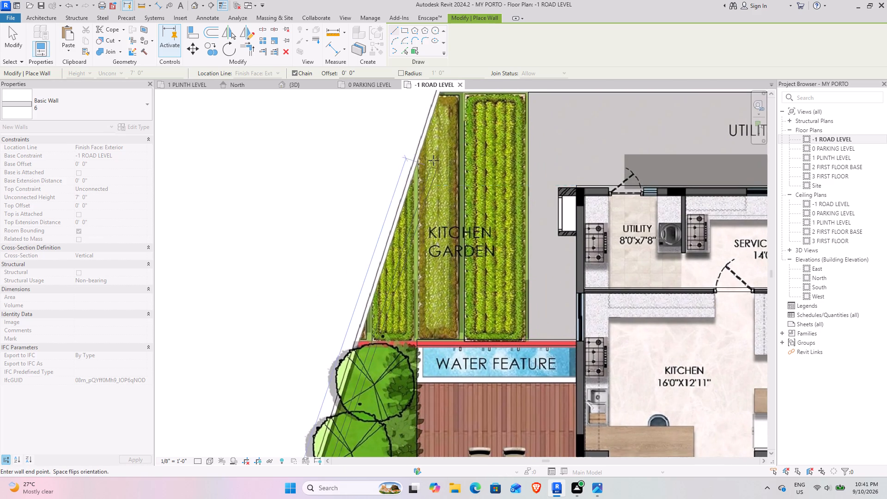
{"action": "middle_click_drag", "start_coordinate": [432, 146], "coordinate": [362, 338]}
{"action": "scroll", "coordinate": [359, 300], "scroll_direction": "up", "scroll_amount": 11}
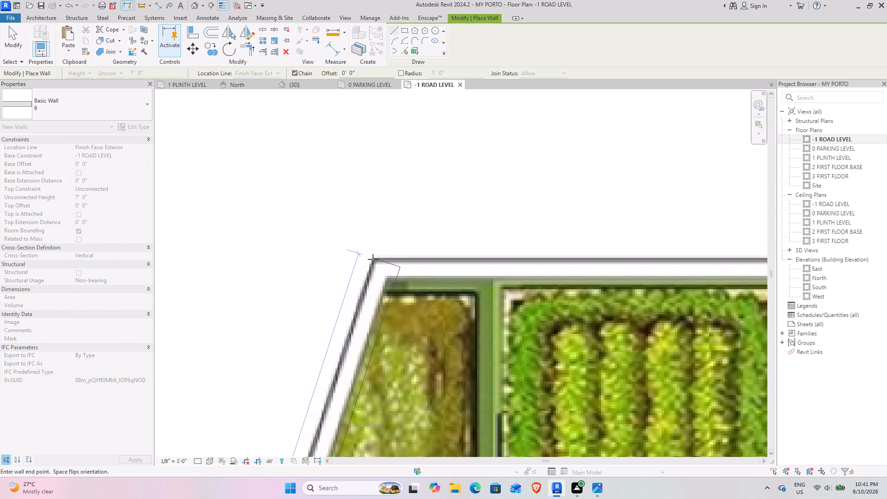
{"action": "left_click", "coordinate": [373, 260]}
Continue the boundary wall along the rear edge past the utilities area to the far corner of the hedge.
{"action": "scroll", "coordinate": [564, 247], "scroll_direction": "down", "scroll_amount": 5}
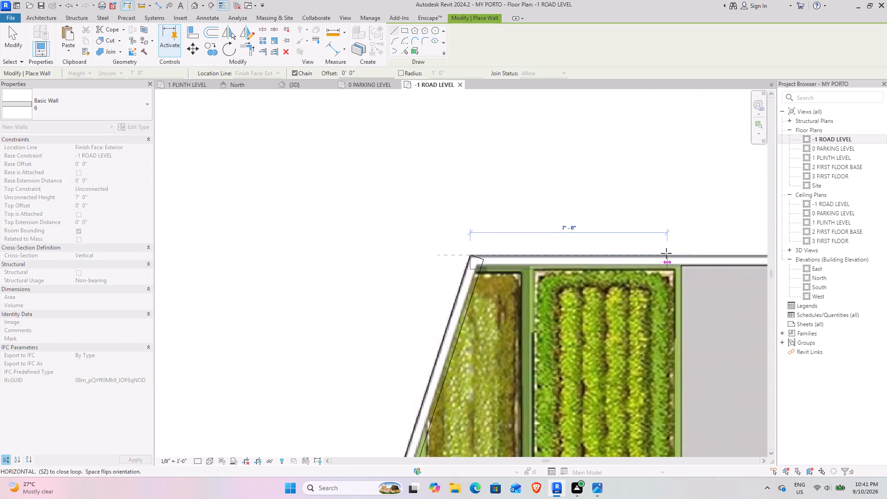
{"action": "middle_click_drag", "start_coordinate": [666, 253], "coordinate": [167, 275]}
{"action": "middle_click_drag", "start_coordinate": [546, 268], "coordinate": [188, 304]}
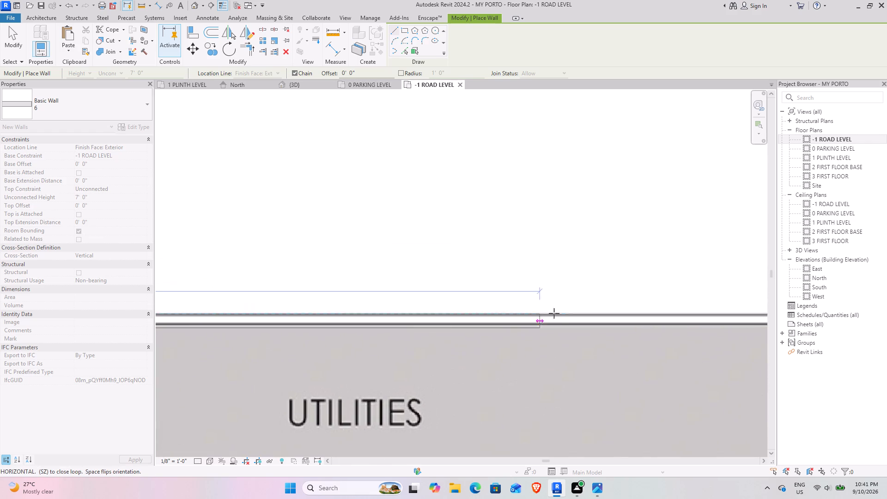
{"action": "middle_click_drag", "start_coordinate": [554, 311], "coordinate": [142, 292]}
{"action": "scroll", "coordinate": [374, 293], "scroll_direction": "down", "scroll_amount": 4}
{"action": "middle_click_drag", "start_coordinate": [598, 300], "coordinate": [125, 302]}
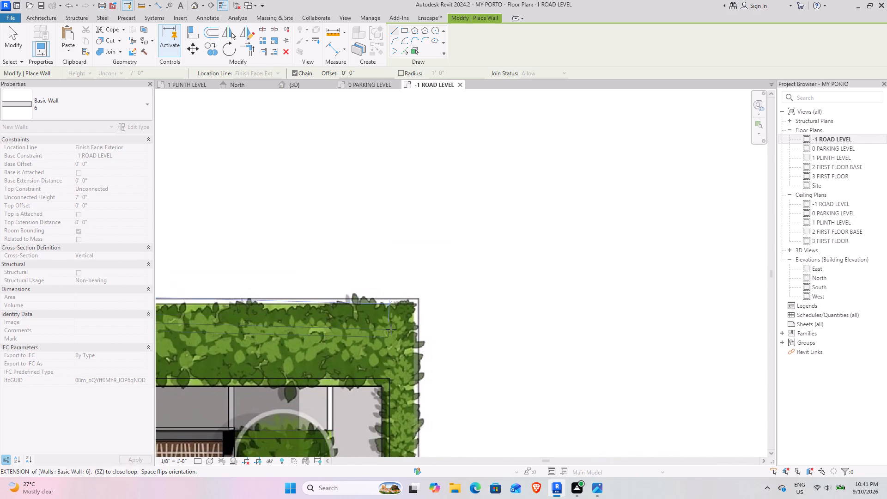
{"action": "scroll", "coordinate": [391, 329], "scroll_direction": "up", "scroll_amount": 7}
{"action": "left_click", "coordinate": [451, 274]}
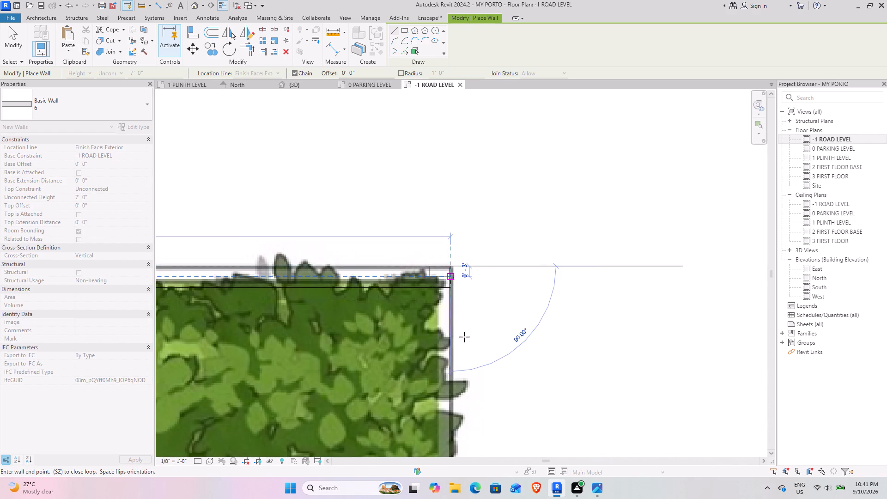
Continue the boundary wall along the straight side edge to the planter wall at the front end of the living lounge deck, and finish.
{"action": "scroll", "coordinate": [459, 344], "scroll_direction": "down", "scroll_amount": 5}
{"action": "middle_click_drag", "start_coordinate": [461, 393], "coordinate": [444, 167]}
{"action": "middle_click_drag", "start_coordinate": [437, 437], "coordinate": [429, 392]}
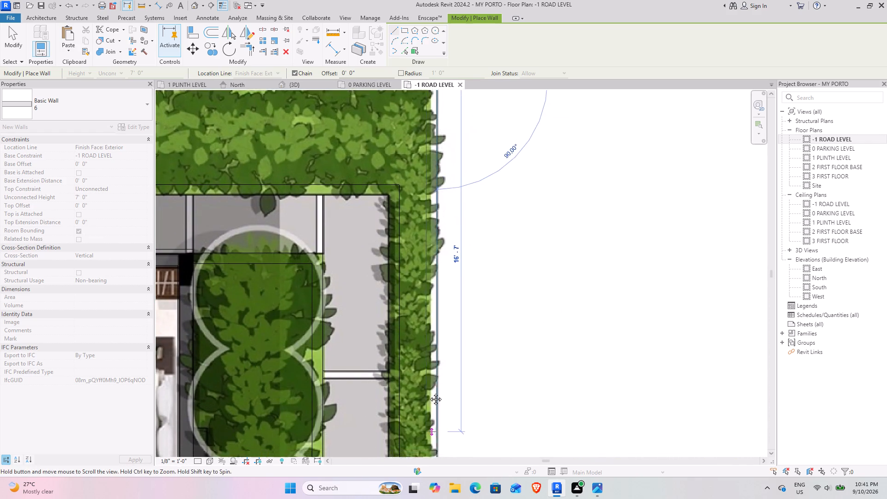
{"action": "middle_click_drag", "start_coordinate": [429, 392], "coordinate": [415, 177]}
{"action": "middle_click_drag", "start_coordinate": [426, 430], "coordinate": [418, 129]}
{"action": "middle_click_drag", "start_coordinate": [421, 376], "coordinate": [381, 148]}
{"action": "middle_click_drag", "start_coordinate": [373, 395], "coordinate": [364, 95]}
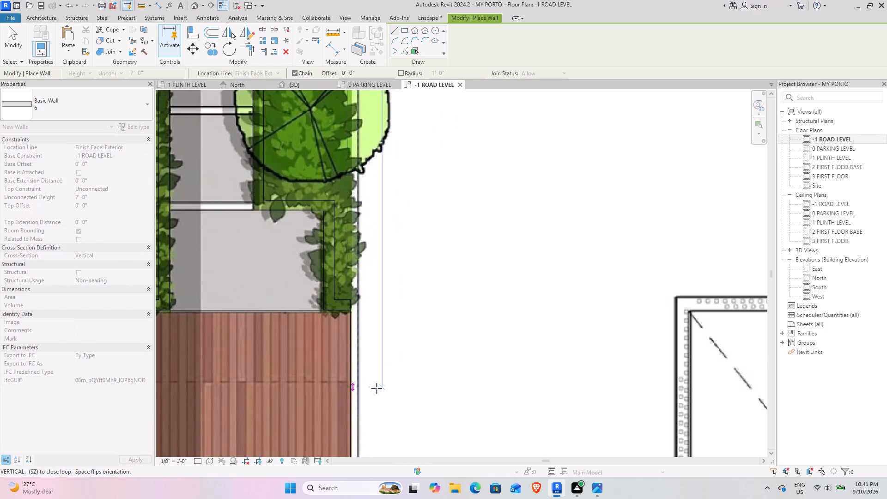
{"action": "middle_click_drag", "start_coordinate": [377, 388], "coordinate": [388, 85]}
{"action": "middle_click_drag", "start_coordinate": [377, 383], "coordinate": [362, 66]}
{"action": "scroll", "coordinate": [357, 219], "scroll_direction": "down", "scroll_amount": 4}
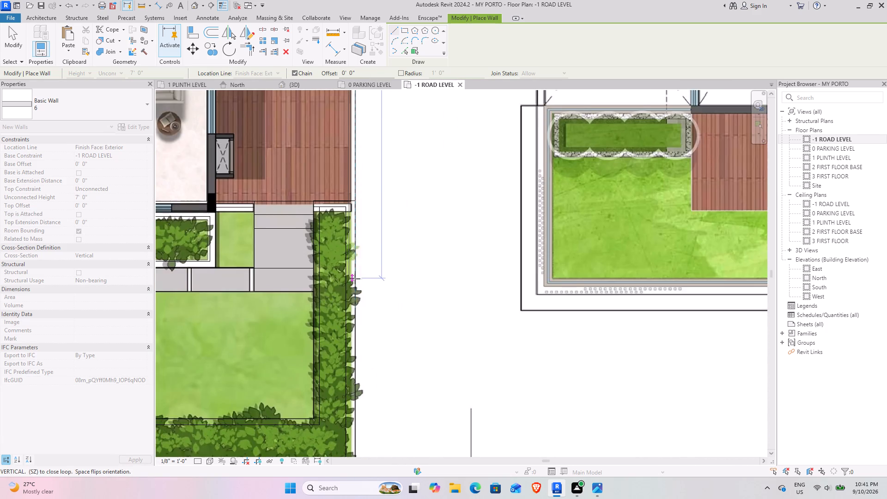
{"action": "middle_click_drag", "start_coordinate": [353, 283], "coordinate": [349, 78]}
{"action": "scroll", "coordinate": [346, 229], "scroll_direction": "up", "scroll_amount": 4}
{"action": "scroll", "coordinate": [347, 274], "scroll_direction": "up", "scroll_amount": 3}
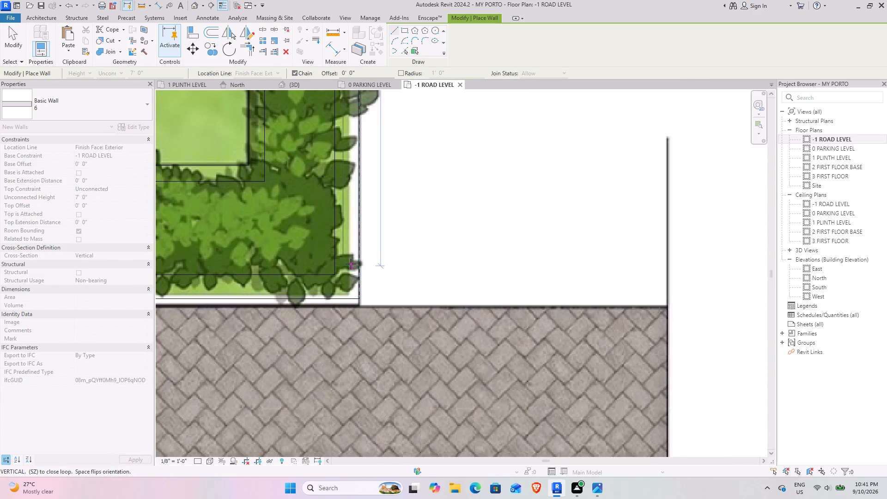
{"action": "scroll", "coordinate": [352, 234], "scroll_direction": "down", "scroll_amount": 3}
{"action": "middle_click_drag", "start_coordinate": [352, 165], "coordinate": [365, 368]}
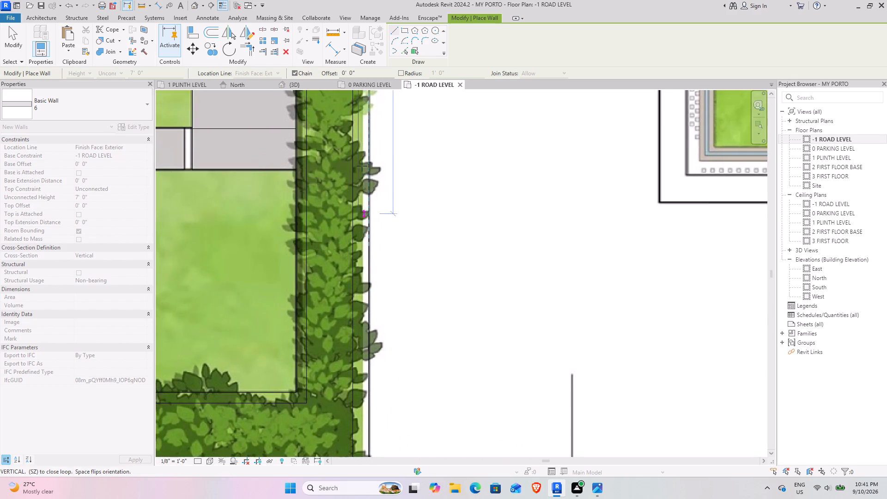
{"action": "middle_click_drag", "start_coordinate": [352, 161], "coordinate": [368, 374]}
{"action": "scroll", "coordinate": [370, 223], "scroll_direction": "up", "scroll_amount": 7}
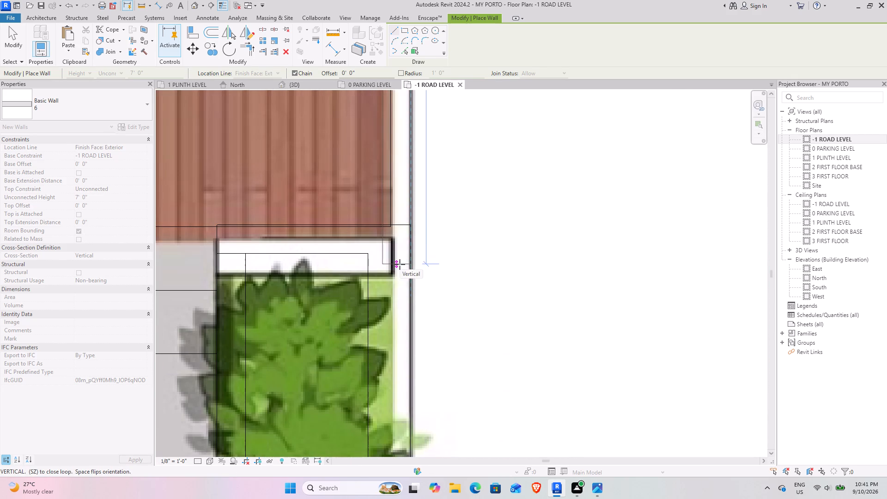
{"action": "left_click", "coordinate": [406, 229]}
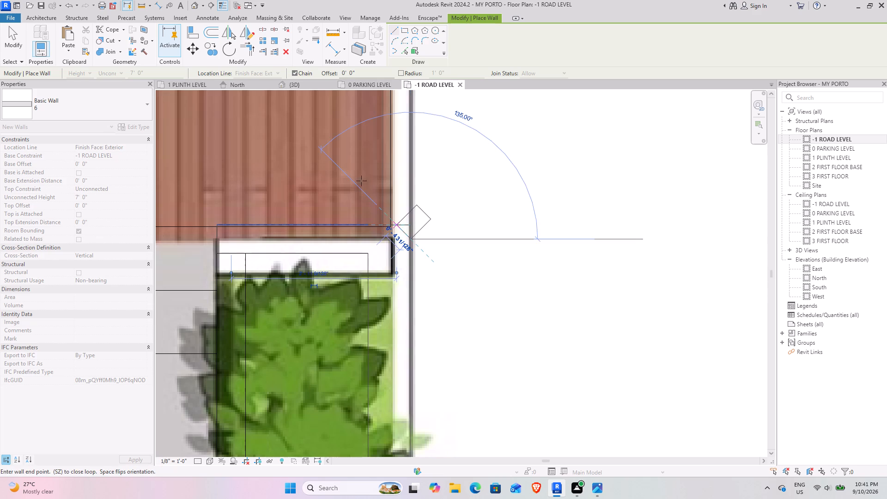
{"action": "scroll", "coordinate": [340, 166], "scroll_direction": "down", "scroll_amount": 3}
{"action": "middle_click_drag", "start_coordinate": [361, 237], "coordinate": [397, 287]}
{"action": "key", "text": "Escape"}
{"action": "key", "text": "Escape"}
{"action": "key", "text": "Escape"}
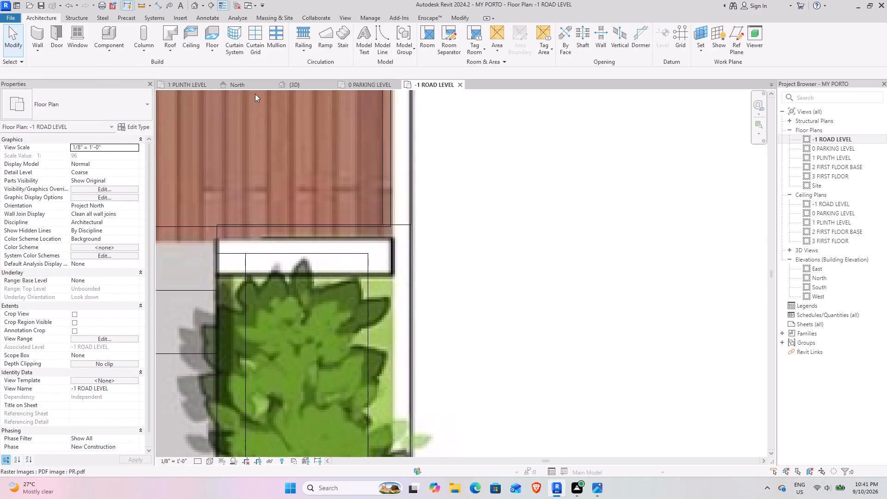
Examine the completed boundary walls around the whole plot in the 3D view.
{"action": "left_click", "coordinate": [299, 85]}
{"action": "scroll", "coordinate": [357, 301], "scroll_direction": "down", "scroll_amount": 3}
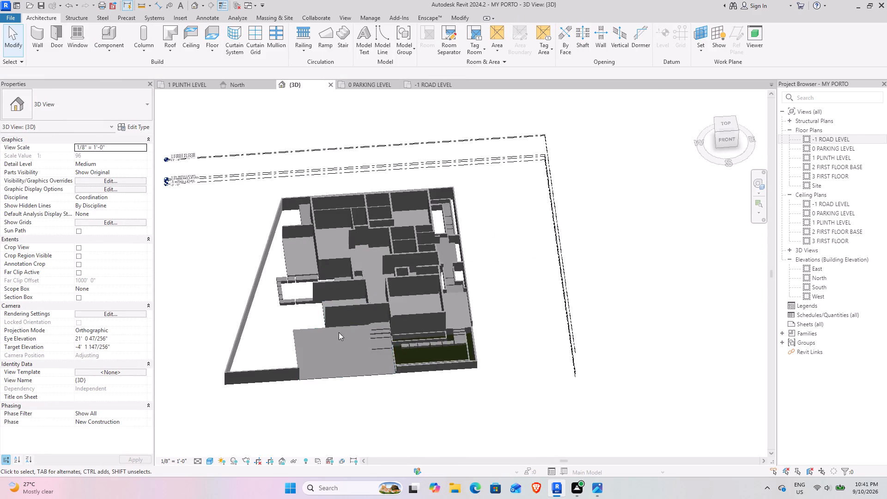
{"action": "middle_click_drag", "start_coordinate": [336, 332], "coordinate": [352, 293], "text": "shift"}
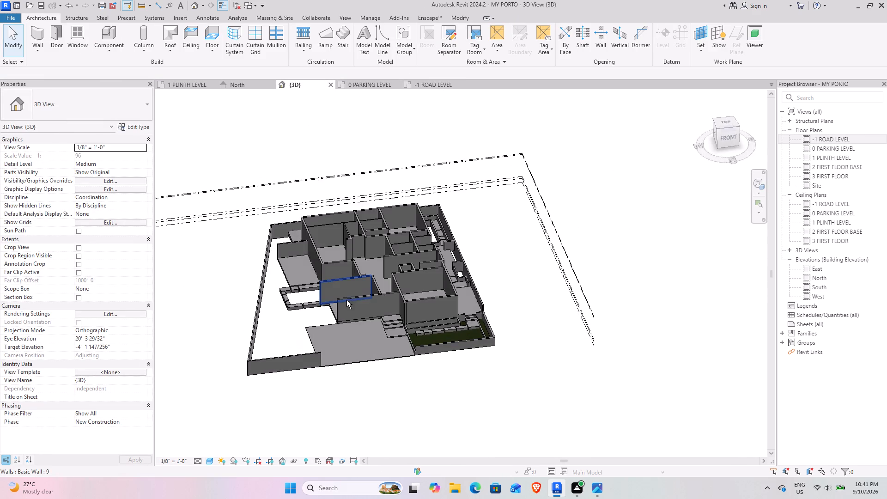
{"action": "middle_click_drag", "start_coordinate": [344, 301], "coordinate": [407, 328], "text": "shift"}
{"action": "middle_click_drag", "start_coordinate": [401, 323], "coordinate": [370, 231]}
{"action": "middle_click_drag", "start_coordinate": [416, 281], "coordinate": [385, 208], "text": "shift"}
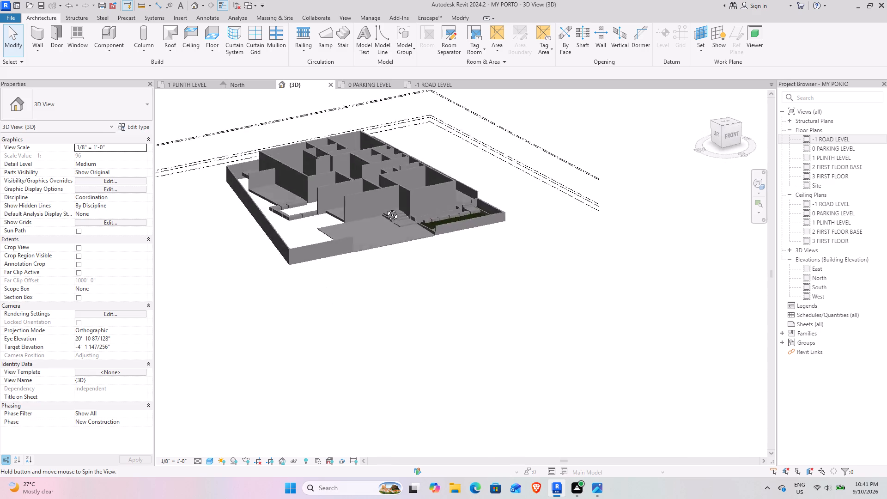
{"action": "middle_click_drag", "start_coordinate": [385, 208], "coordinate": [374, 217], "text": "shift"}
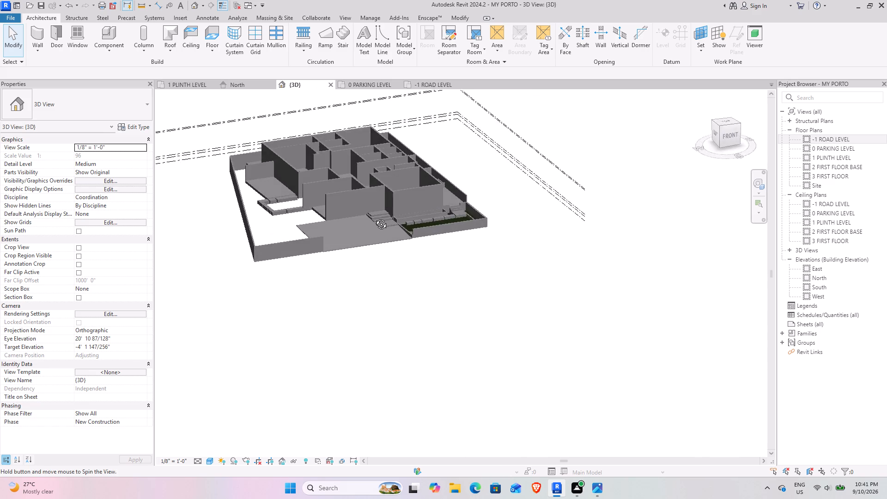
{"action": "middle_click_drag", "start_coordinate": [374, 217], "coordinate": [330, 171], "text": "shift"}
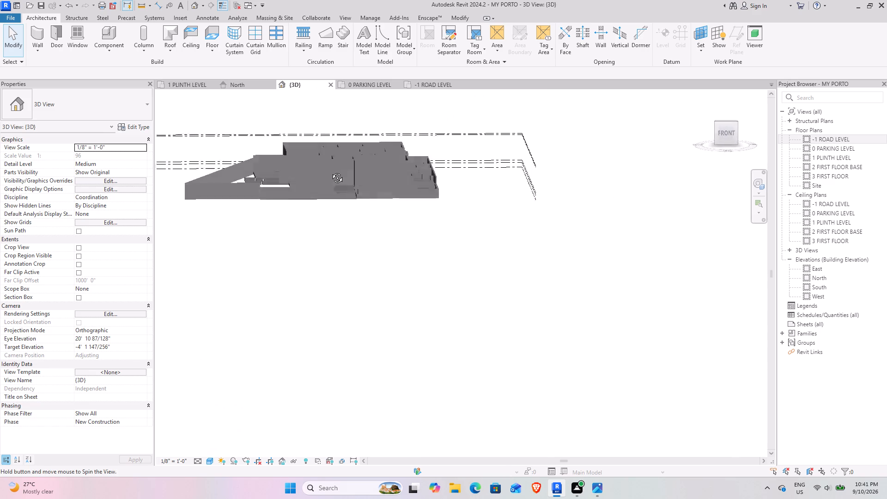
{"action": "middle_click_drag", "start_coordinate": [330, 171], "coordinate": [391, 195], "text": "shift"}
Inspect the boundary walls in 3D around the front lawn corner and along the straight side of the plot.
{"action": "scroll", "coordinate": [464, 171], "scroll_direction": "up", "scroll_amount": 5}
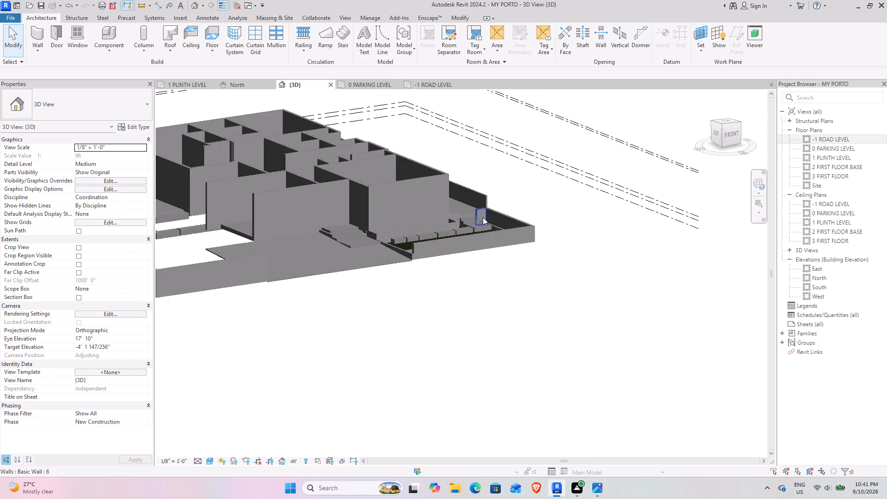
{"action": "scroll", "coordinate": [483, 217], "scroll_direction": "up", "scroll_amount": 3}
{"action": "middle_click_drag", "start_coordinate": [368, 255], "coordinate": [279, 249], "text": "shift"}
{"action": "scroll", "coordinate": [262, 248], "scroll_direction": "down", "scroll_amount": 4}
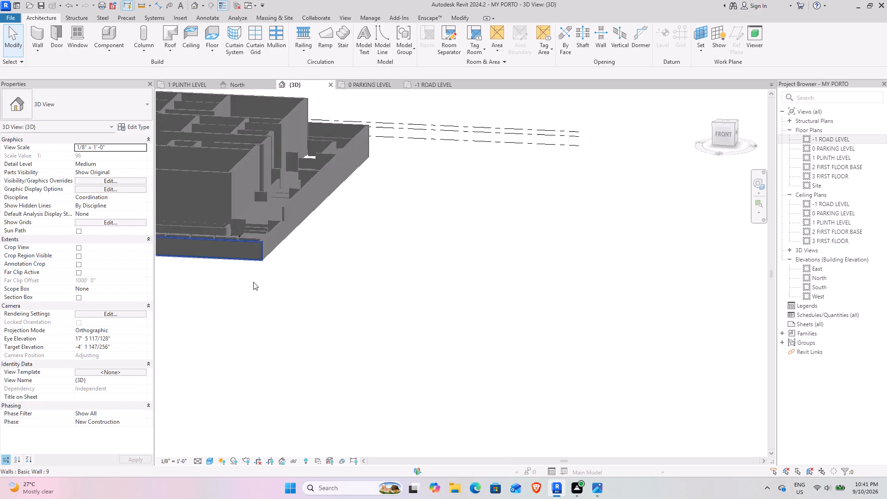
{"action": "middle_click_drag", "start_coordinate": [247, 279], "coordinate": [443, 236]}
{"action": "middle_click_drag", "start_coordinate": [310, 237], "coordinate": [352, 310], "text": "shift"}
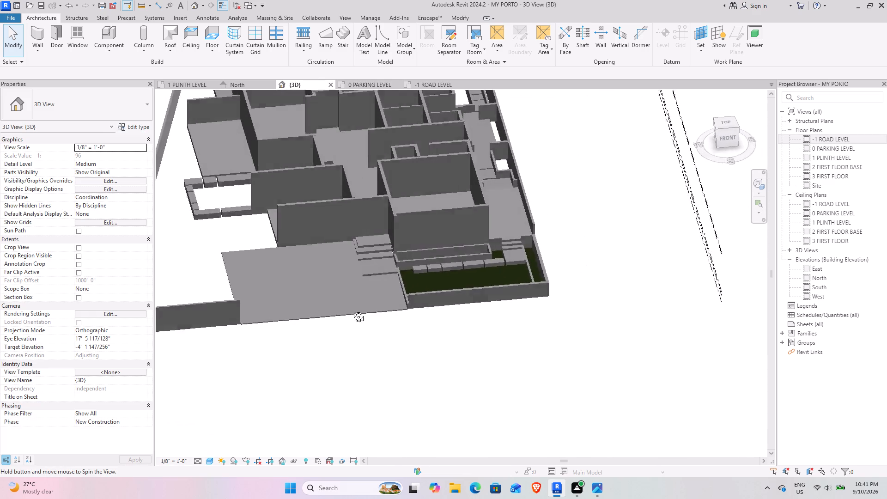
{"action": "middle_click_drag", "start_coordinate": [352, 310], "coordinate": [239, 269], "text": "shift"}
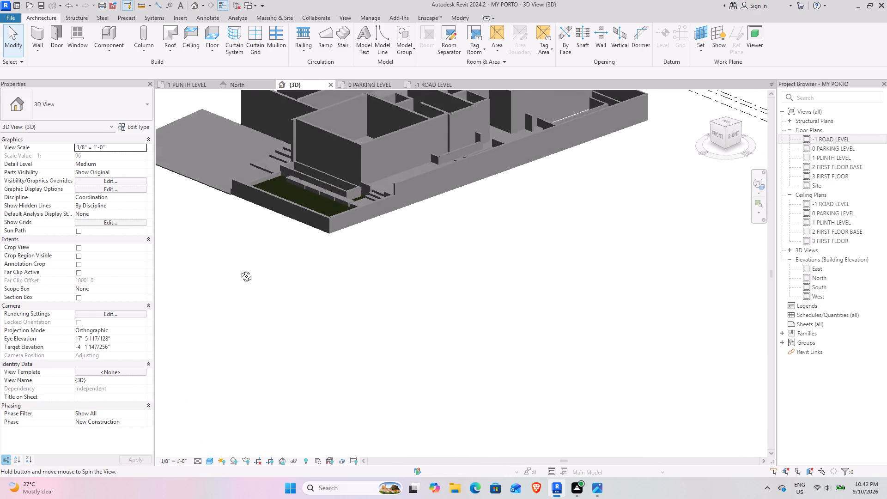
{"action": "middle_click_drag", "start_coordinate": [239, 269], "coordinate": [415, 243], "text": "shift"}
Examine the 3D model from above and from the front, checking the car porch, landscape court planters and boundary wall heights.
{"action": "scroll", "coordinate": [419, 231], "scroll_direction": "down", "scroll_amount": 4}
{"action": "middle_click_drag", "start_coordinate": [437, 231], "coordinate": [421, 251], "text": "shift"}
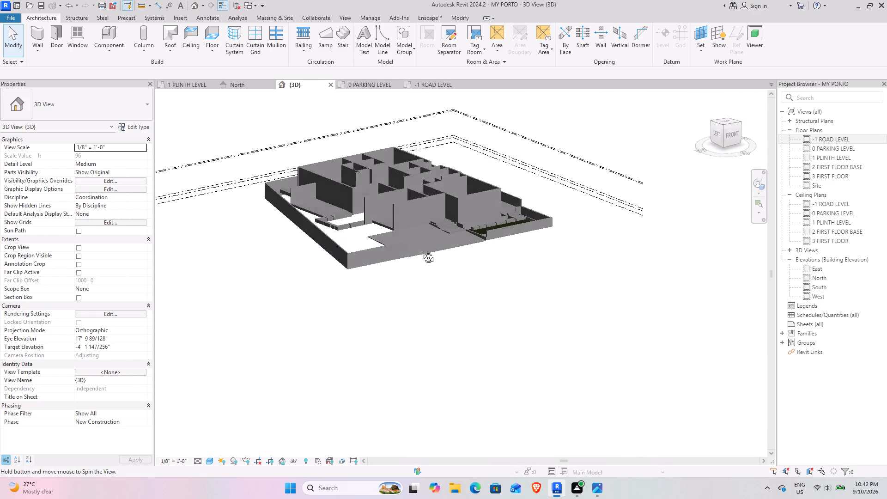
{"action": "middle_click_drag", "start_coordinate": [421, 251], "coordinate": [377, 311], "text": "shift"}
{"action": "scroll", "coordinate": [312, 140], "scroll_direction": "up", "scroll_amount": 4}
{"action": "middle_click_drag", "start_coordinate": [304, 258], "coordinate": [256, 231]}
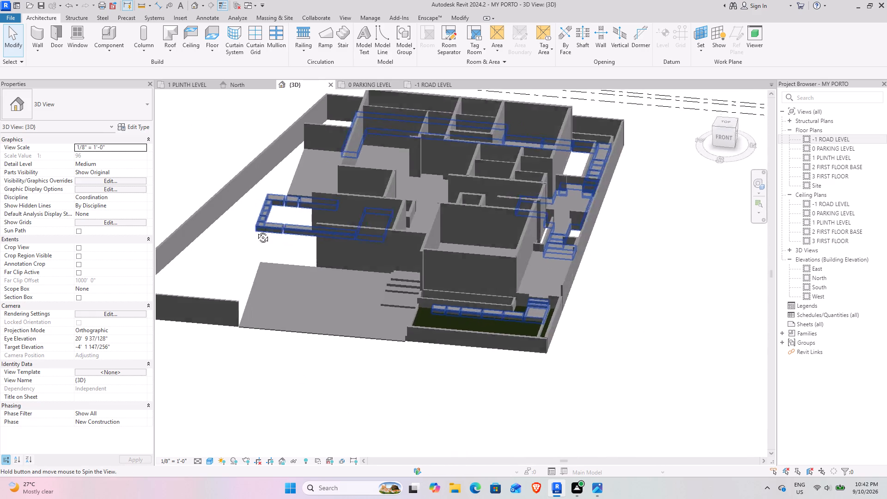
{"action": "middle_click_drag", "start_coordinate": [256, 231], "coordinate": [254, 231]}
{"action": "middle_click_drag", "start_coordinate": [350, 257], "coordinate": [360, 312]}
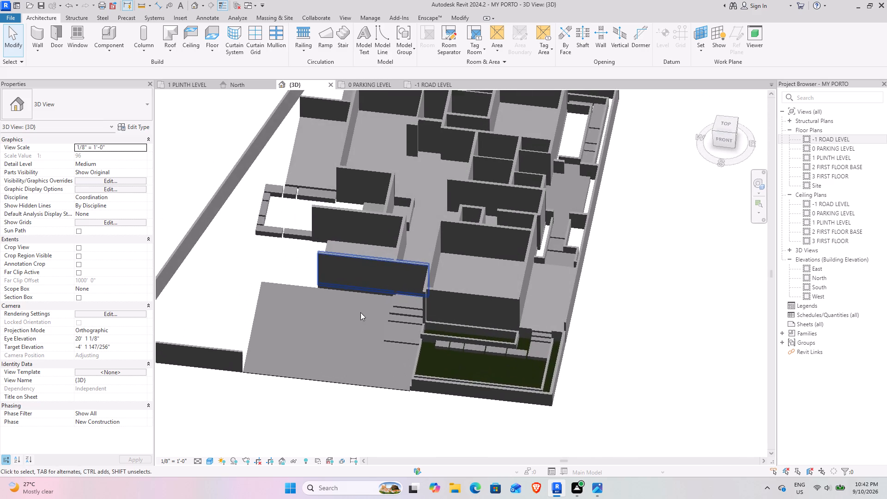
{"action": "middle_click_drag", "start_coordinate": [360, 303], "coordinate": [393, 192]}
{"action": "middle_click_drag", "start_coordinate": [344, 225], "coordinate": [397, 321], "text": "shift"}
{"action": "scroll", "coordinate": [390, 275], "scroll_direction": "down", "scroll_amount": 5}
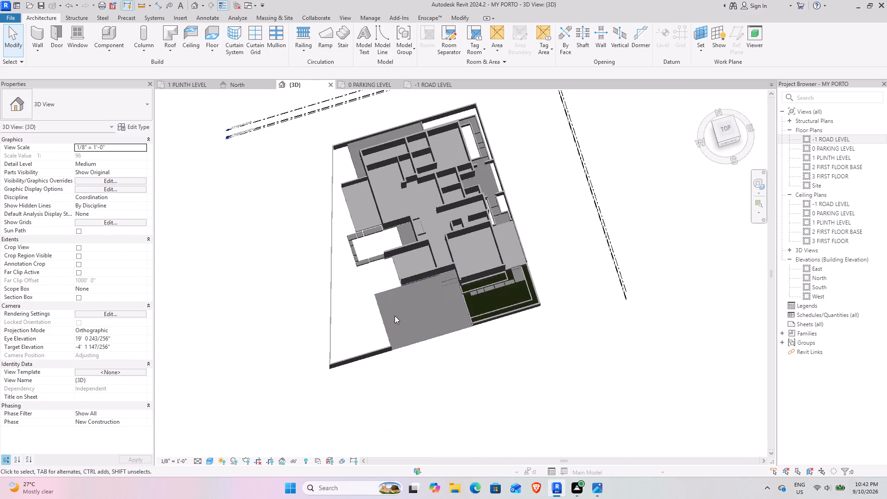
{"action": "middle_click_drag", "start_coordinate": [395, 315], "coordinate": [370, 204], "text": "shift"}
{"action": "middle_click_drag", "start_coordinate": [364, 202], "coordinate": [371, 254]}
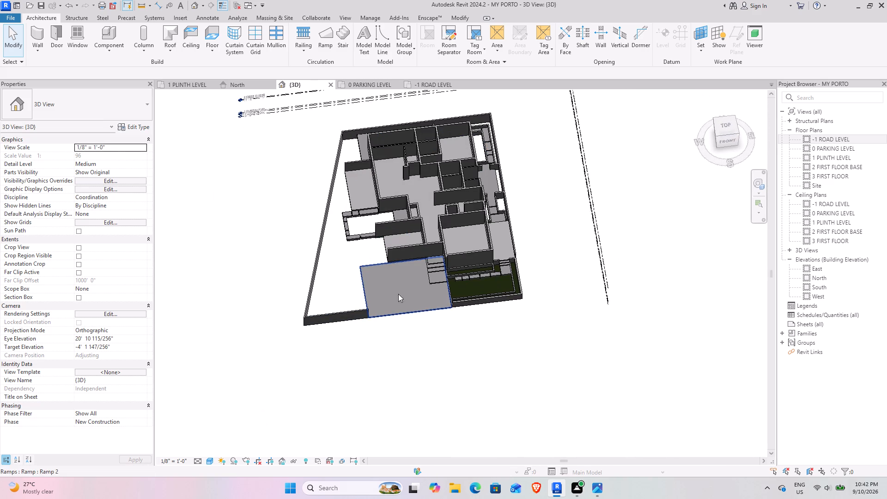
{"action": "middle_click_drag", "start_coordinate": [507, 277], "coordinate": [507, 111], "text": "shift"}
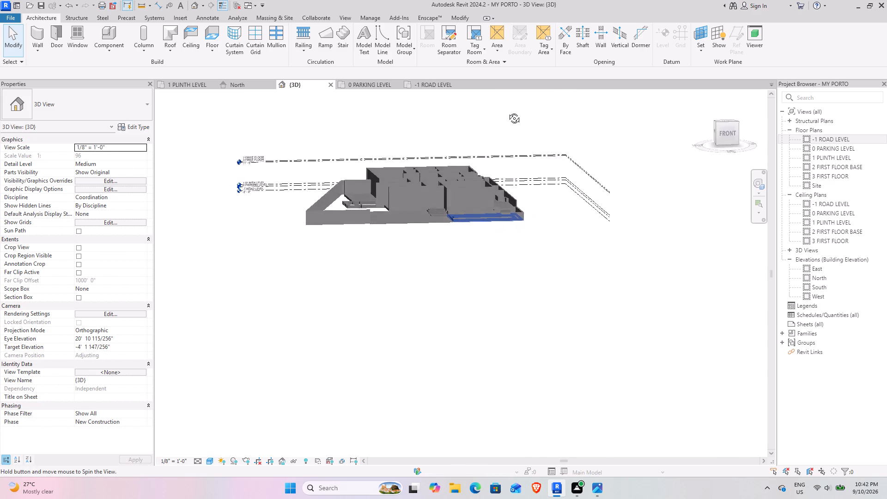
{"action": "middle_click_drag", "start_coordinate": [507, 111], "coordinate": [493, 108], "text": "shift"}
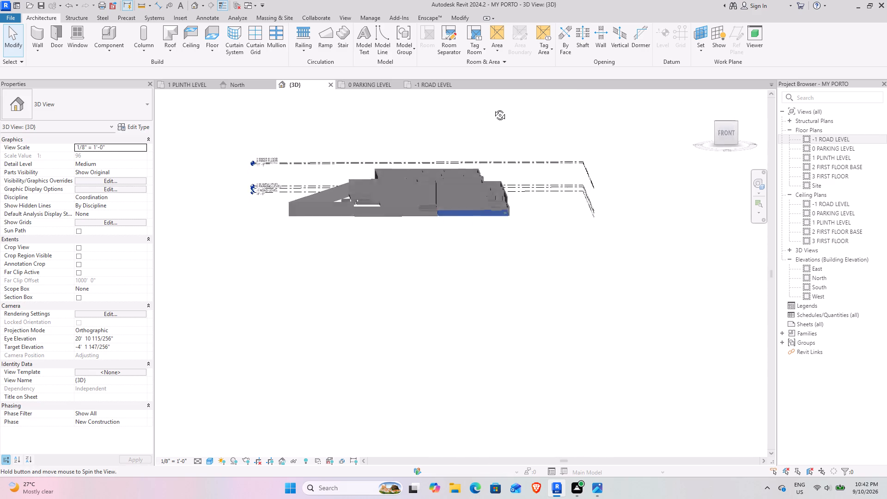
{"action": "middle_click_drag", "start_coordinate": [493, 108], "coordinate": [433, 170], "text": "shift"}
Check the slanted boundary wall's properties and its position in the 3D model.
{"action": "left_click", "coordinate": [304, 173]}
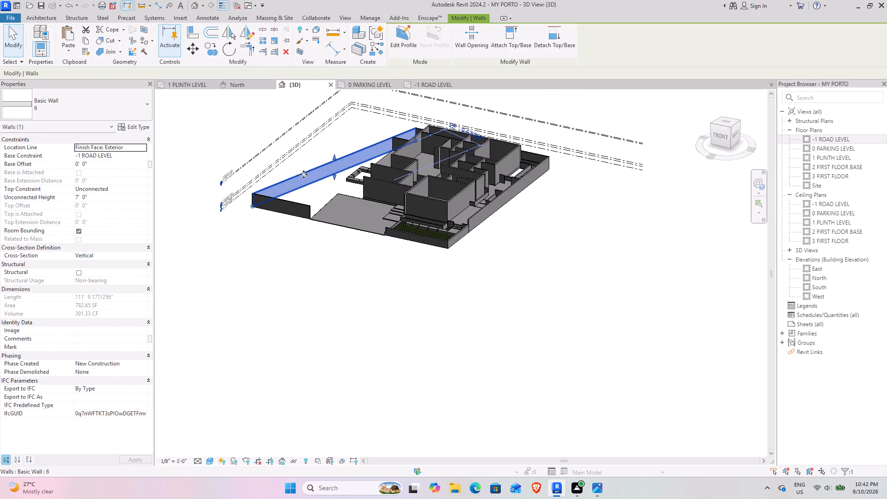
{"action": "left_click", "coordinate": [334, 307]}
{"action": "middle_click_drag", "start_coordinate": [378, 296], "coordinate": [496, 334], "text": "shift"}
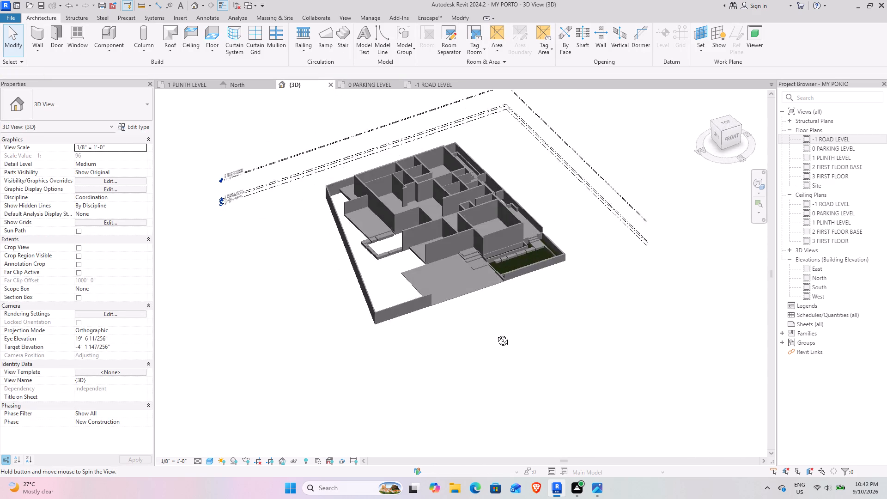
{"action": "middle_click_drag", "start_coordinate": [496, 334], "coordinate": [429, 353], "text": "shift"}
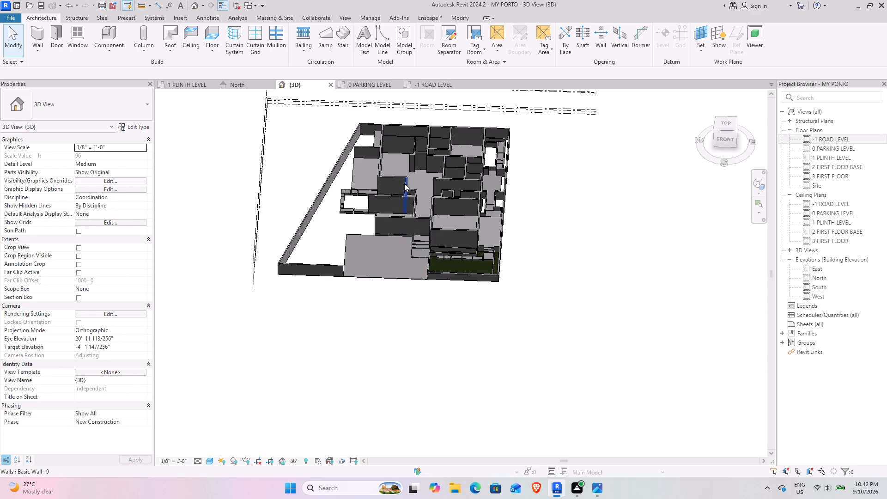
Compare the slanted boundary wall with the ground floor drawing in the -1 ROAD LEVEL plan.
{"action": "left_click", "coordinate": [328, 185]}
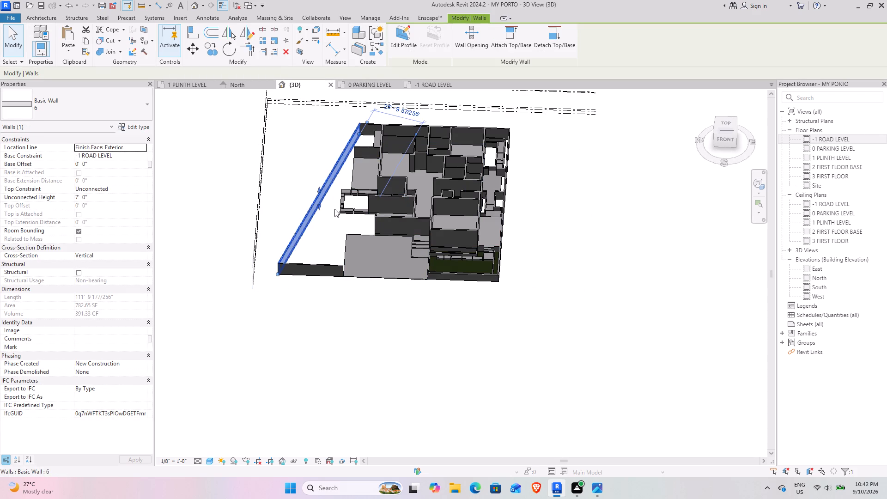
{"action": "left_click", "coordinate": [430, 86]}
{"action": "scroll", "coordinate": [356, 261], "scroll_direction": "down", "scroll_amount": 20}
{"action": "scroll", "coordinate": [356, 261], "scroll_direction": "down", "scroll_amount": 5}
{"action": "middle_click_drag", "start_coordinate": [310, 198], "coordinate": [317, 203]}
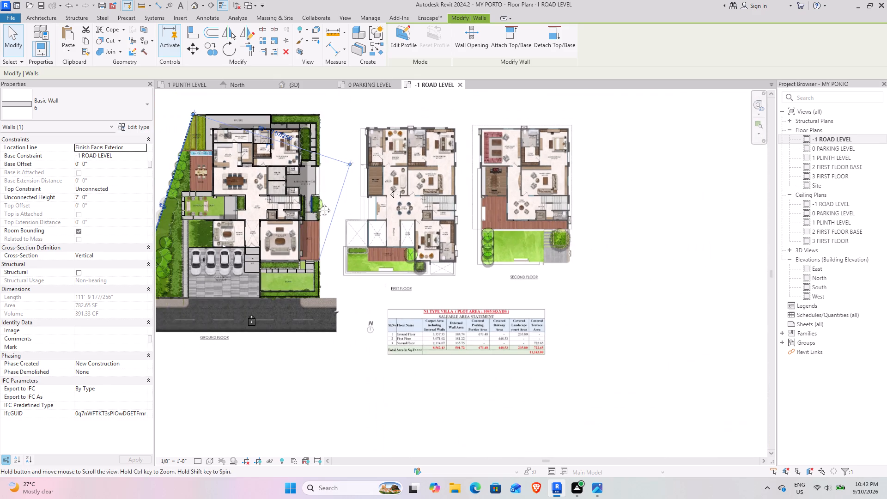
{"action": "middle_click_drag", "start_coordinate": [317, 203], "coordinate": [425, 233]}
{"action": "scroll", "coordinate": [331, 152], "scroll_direction": "up", "scroll_amount": 4}
{"action": "middle_click_drag", "start_coordinate": [277, 192], "coordinate": [295, 88]}
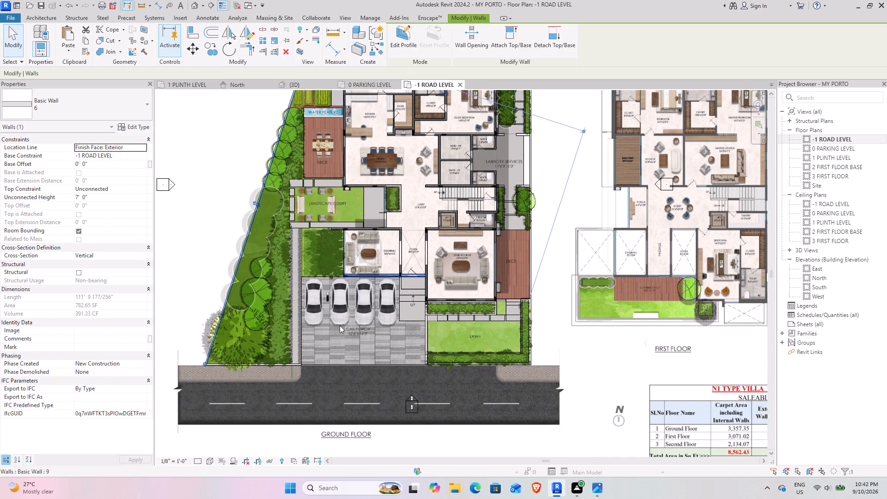
{"action": "middle_click_drag", "start_coordinate": [331, 332], "coordinate": [368, 298]}
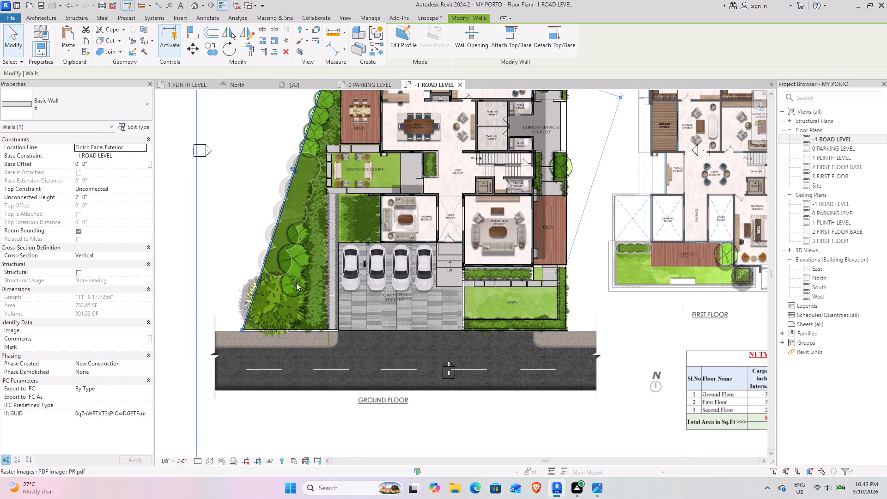
{"action": "scroll", "coordinate": [315, 184], "scroll_direction": "down", "scroll_amount": 4}
{"action": "middle_click_drag", "start_coordinate": [320, 201], "coordinate": [320, 228]}
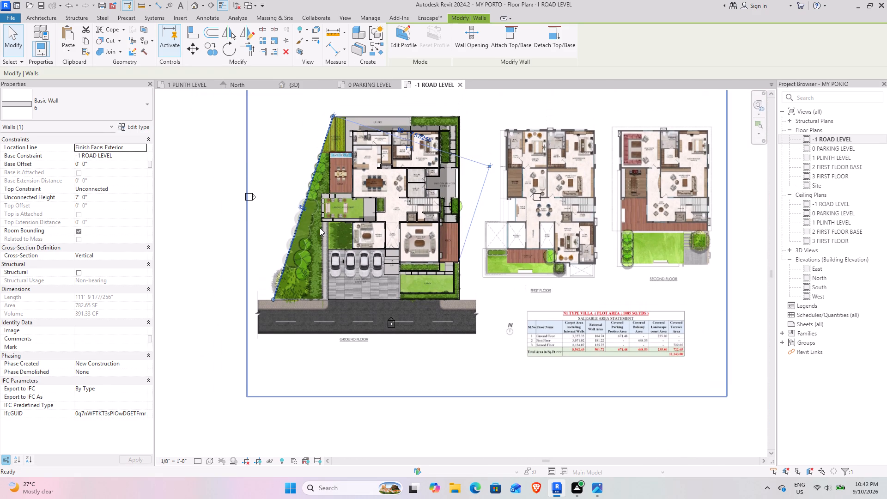
{"action": "left_click", "coordinate": [285, 136]}
Examine the car porch, entrance steps and front boundary walls again in the 3D view.
{"action": "left_click", "coordinate": [290, 88]}
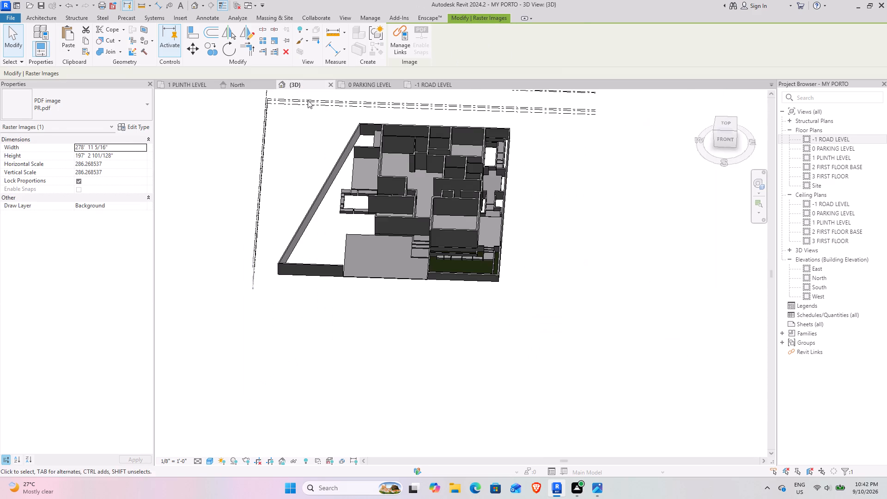
{"action": "left_click", "coordinate": [565, 334]}
{"action": "middle_click_drag", "start_coordinate": [504, 303], "coordinate": [619, 224], "text": "shift"}
{"action": "scroll", "coordinate": [535, 206], "scroll_direction": "up", "scroll_amount": 2}
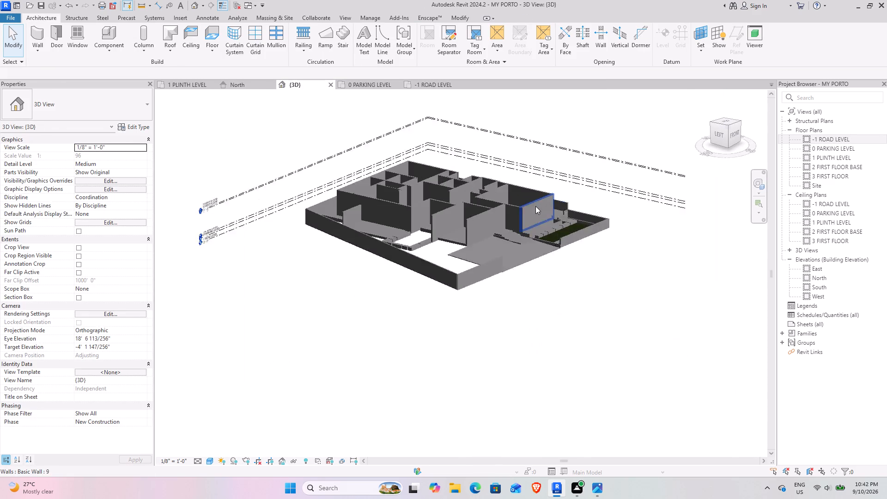
{"action": "scroll", "coordinate": [535, 206], "scroll_direction": "up", "scroll_amount": 2}
{"action": "middle_click_drag", "start_coordinate": [541, 286], "coordinate": [461, 346], "text": "shift"}
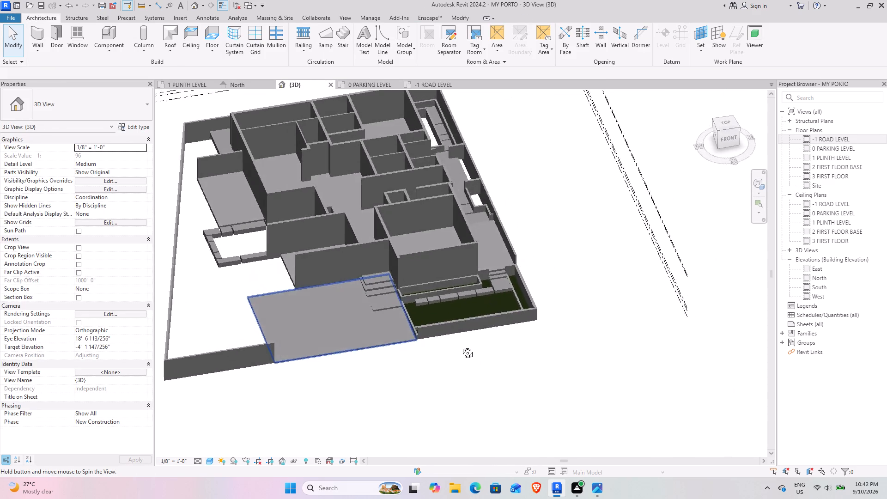
{"action": "middle_click_drag", "start_coordinate": [461, 346], "coordinate": [435, 391], "text": "shift"}
{"action": "middle_click_drag", "start_coordinate": [435, 370], "coordinate": [547, 283]}
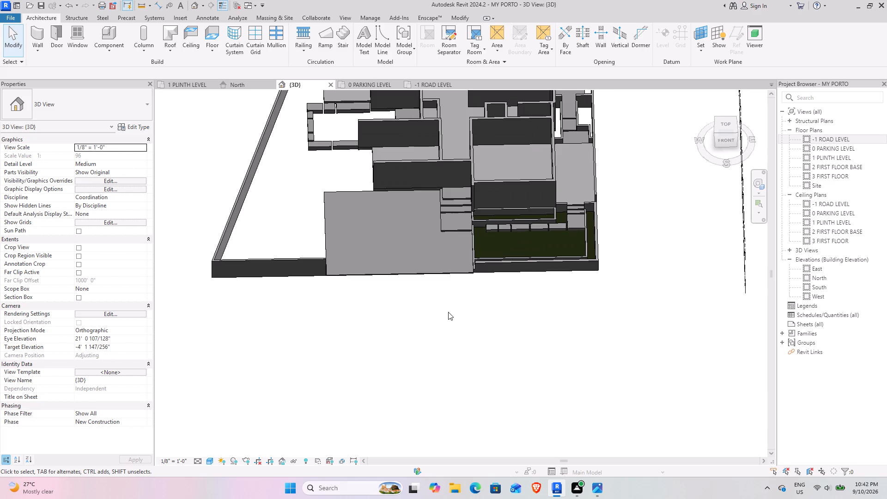
{"action": "scroll", "coordinate": [448, 312], "scroll_direction": "down", "scroll_amount": 5}
{"action": "middle_click_drag", "start_coordinate": [413, 314], "coordinate": [388, 321], "text": "shift"}
{"action": "scroll", "coordinate": [387, 277], "scroll_direction": "down", "scroll_amount": 4}
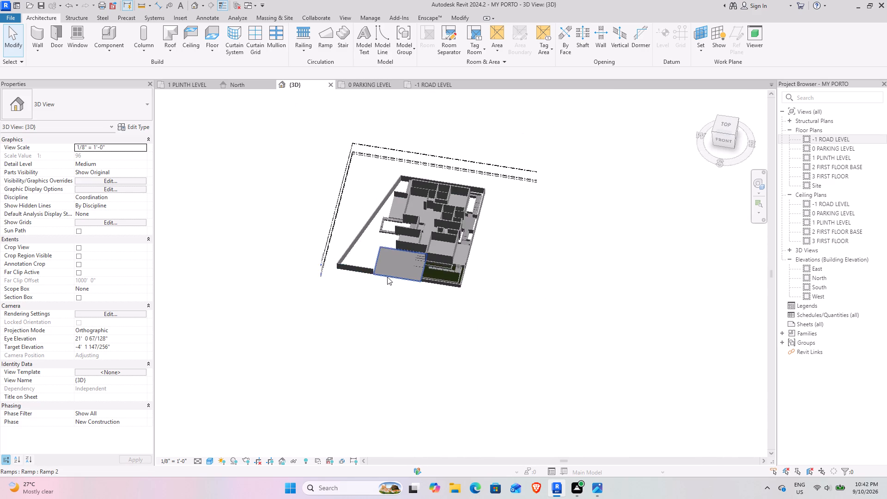
Switch to the Aparna Amber render in the image viewer and study the villa's front boundary walls and car porch.
{"action": "key", "text": "alt+Tab"}
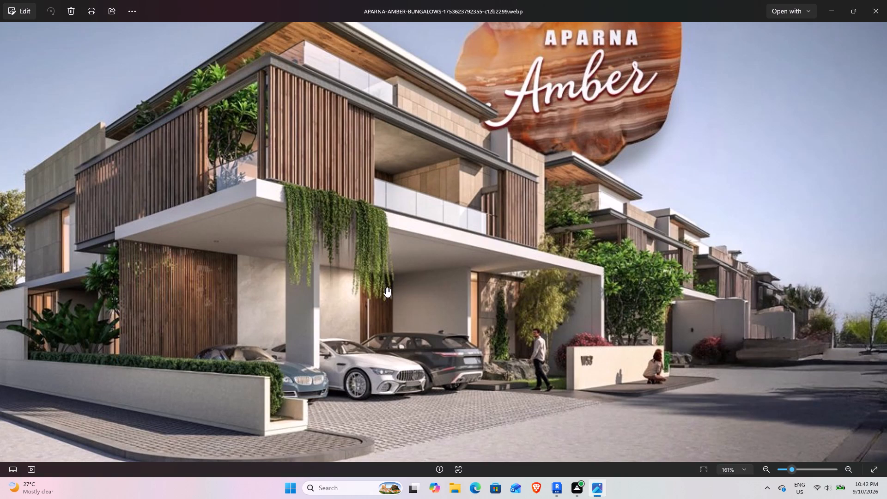
{"action": "scroll", "coordinate": [304, 327], "scroll_direction": "down", "scroll_amount": 5}
{"action": "middle_click_drag", "start_coordinate": [296, 329], "coordinate": [349, 304]}
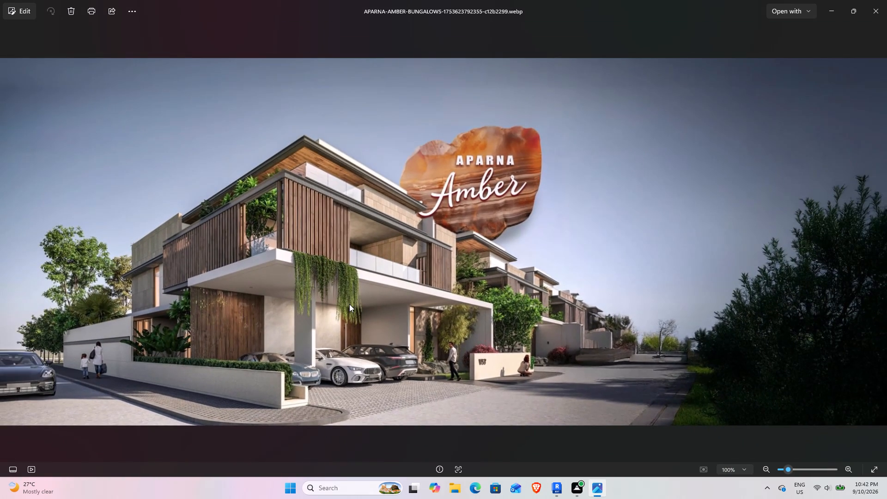
{"action": "key", "text": "alt+Tab"}
Return to the Revit 3D model and save the project.
{"action": "scroll", "coordinate": [396, 223], "scroll_direction": "up", "scroll_amount": 4}
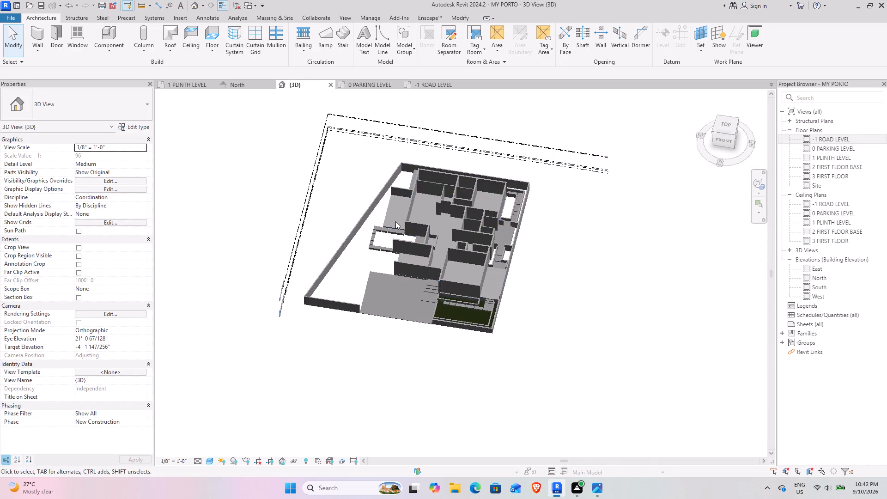
{"action": "middle_click_drag", "start_coordinate": [395, 221], "coordinate": [441, 299], "text": "shift"}
{"action": "middle_click_drag", "start_coordinate": [429, 289], "coordinate": [403, 299], "text": "shift"}
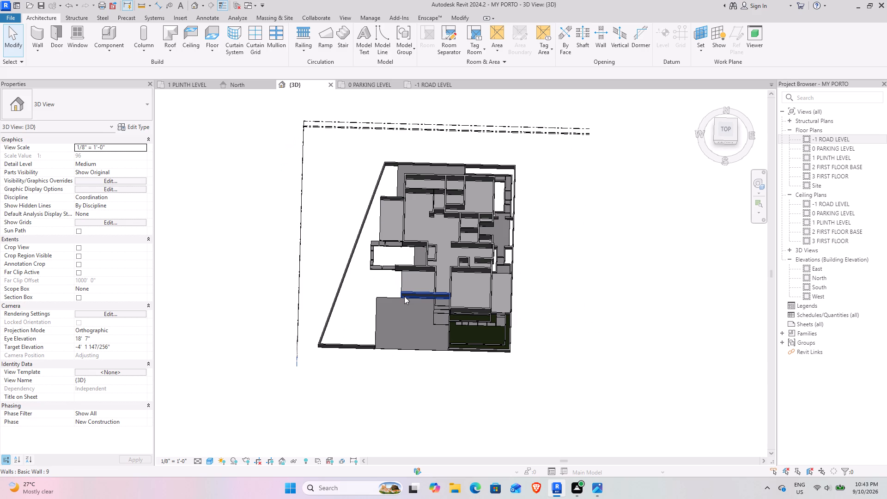
{"action": "left_click", "coordinate": [40, 7]}
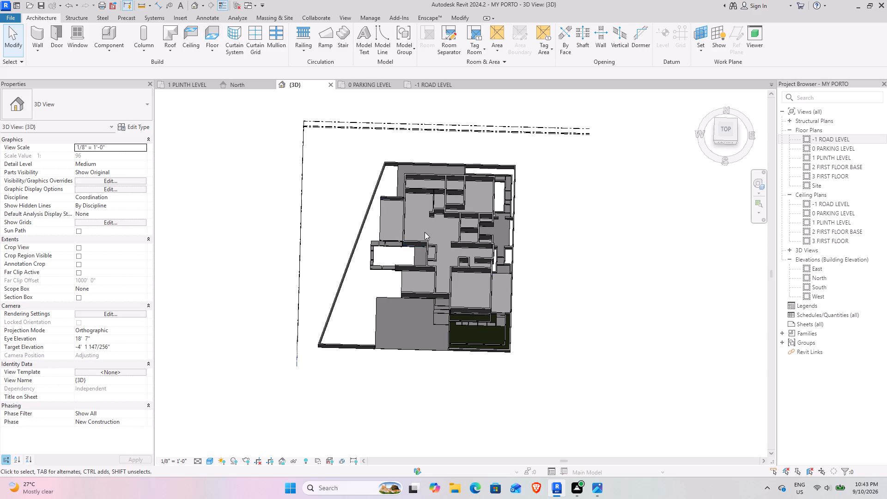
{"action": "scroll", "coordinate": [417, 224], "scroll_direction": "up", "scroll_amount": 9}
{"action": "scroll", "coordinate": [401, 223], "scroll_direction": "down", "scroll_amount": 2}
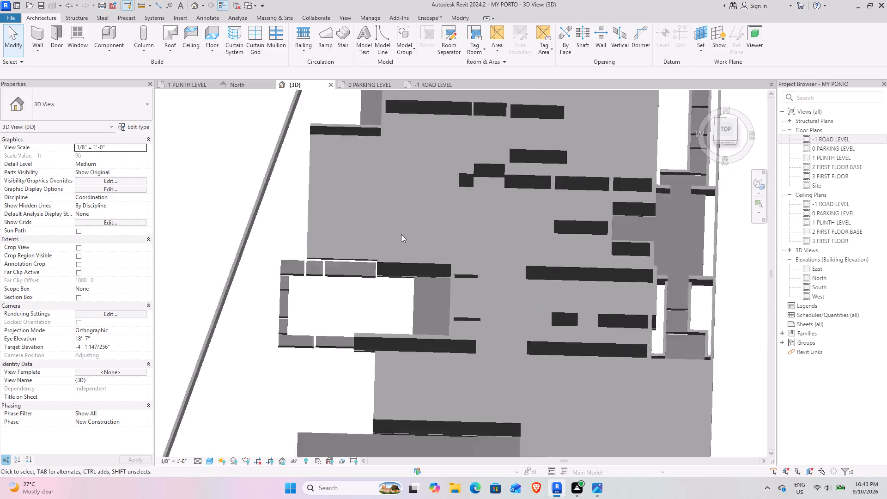
Examine the 3D model around the entrance steps, car porch and the stepping slabs beside the front lawn.
{"action": "scroll", "coordinate": [401, 234], "scroll_direction": "down", "scroll_amount": 3}
{"action": "middle_click_drag", "start_coordinate": [387, 290], "coordinate": [498, 206], "text": "shift"}
{"action": "middle_click_drag", "start_coordinate": [485, 309], "coordinate": [397, 262]}
{"action": "scroll", "coordinate": [443, 204], "scroll_direction": "up", "scroll_amount": 4}
{"action": "middle_click_drag", "start_coordinate": [389, 308], "coordinate": [410, 238], "text": "shift"}
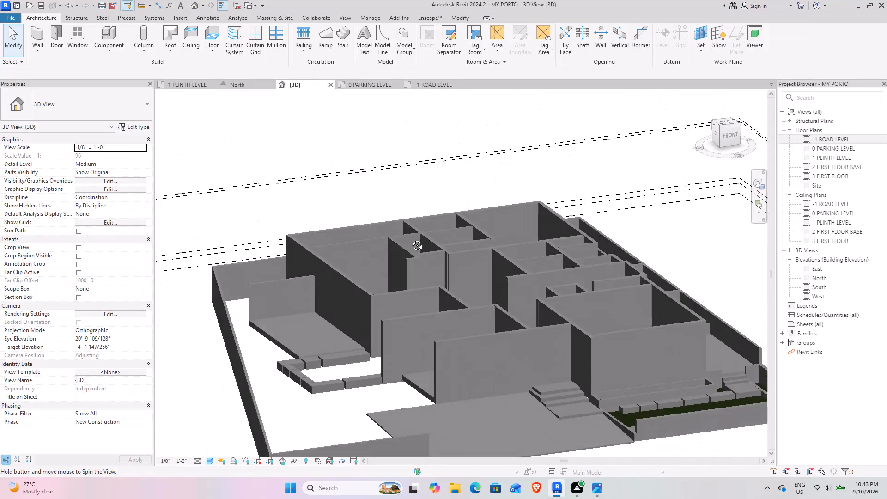
{"action": "middle_click_drag", "start_coordinate": [410, 238], "coordinate": [415, 285], "text": "shift"}
{"action": "middle_click_drag", "start_coordinate": [461, 303], "coordinate": [439, 290]}
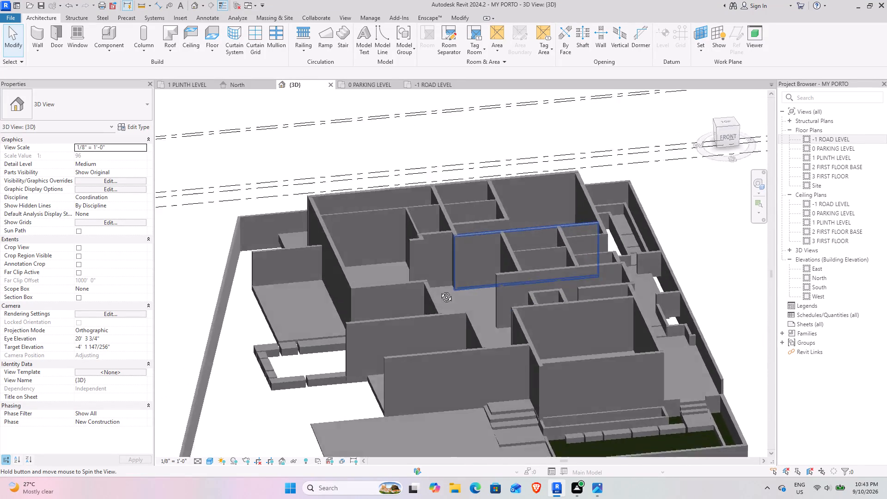
{"action": "middle_click_drag", "start_coordinate": [439, 290], "coordinate": [445, 311]}
{"action": "middle_click_drag", "start_coordinate": [450, 327], "coordinate": [382, 219]}
{"action": "scroll", "coordinate": [429, 272], "scroll_direction": "down", "scroll_amount": 5}
{"action": "middle_click", "coordinate": [437, 302], "text": "shift"}
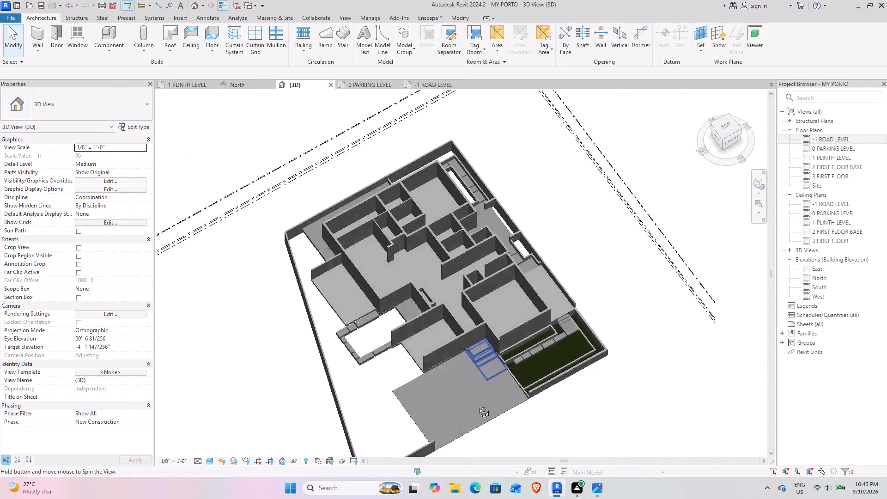
{"action": "scroll", "coordinate": [473, 335], "scroll_direction": "up", "scroll_amount": 2}
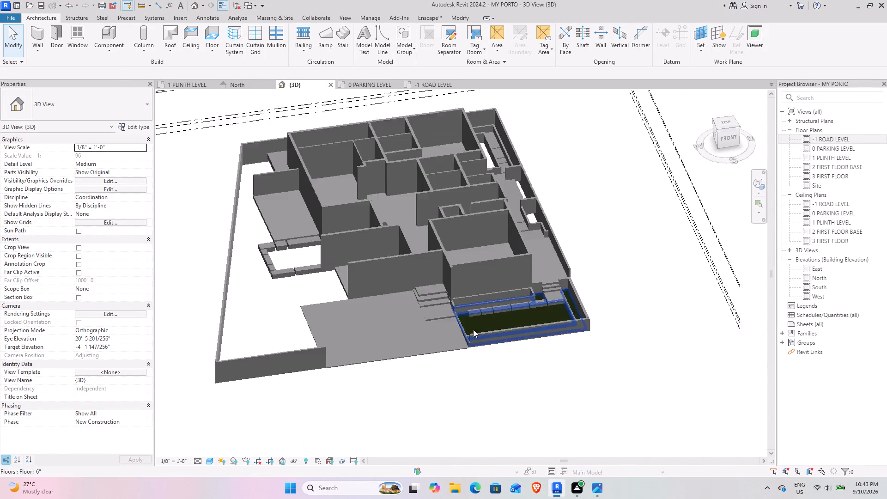
{"action": "scroll", "coordinate": [473, 329], "scroll_direction": "up", "scroll_amount": 6}
{"action": "middle_click_drag", "start_coordinate": [440, 318], "coordinate": [514, 303], "text": "shift"}
{"action": "middle_click_drag", "start_coordinate": [512, 302], "coordinate": [224, 343]}
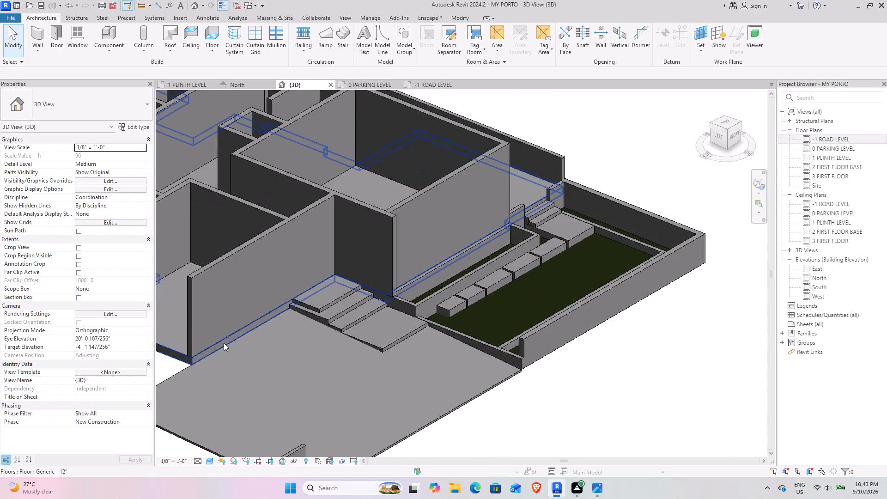
{"action": "middle_click_drag", "start_coordinate": [471, 328], "coordinate": [427, 342], "text": "shift"}
{"action": "middle_click_drag", "start_coordinate": [406, 337], "coordinate": [529, 252]}
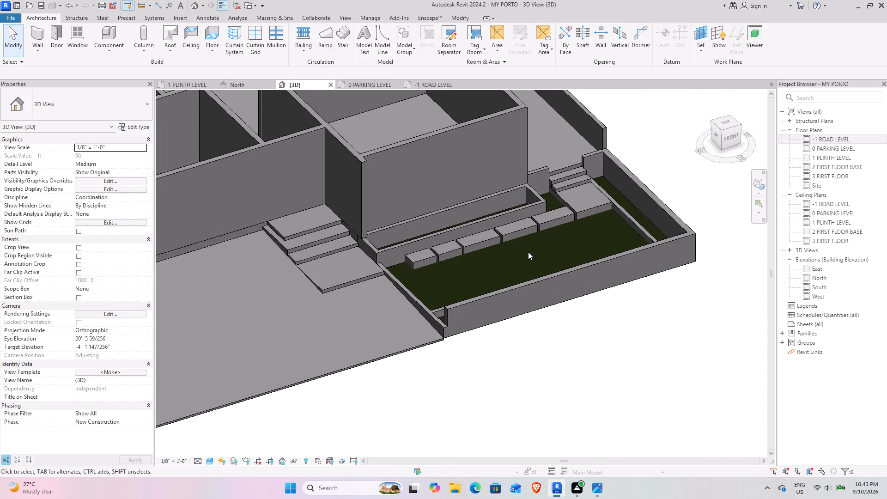
{"action": "scroll", "coordinate": [497, 269], "scroll_direction": "down", "scroll_amount": 4}
{"action": "middle_click_drag", "start_coordinate": [469, 298], "coordinate": [439, 356], "text": "shift"}
Edit the in-place generic model and copy the end stepping slab above the lawn onto the empty drawn slab beside the entrance steps in -1 ROAD LEVEL.
{"action": "left_click", "coordinate": [394, 313]}
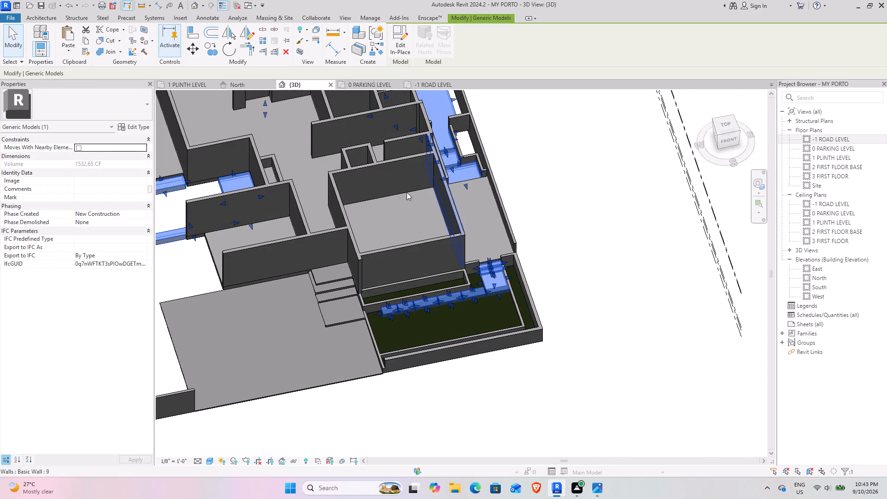
{"action": "scroll", "coordinate": [347, 245], "scroll_direction": "down", "scroll_amount": 5}
{"action": "middle_click_drag", "start_coordinate": [345, 268], "coordinate": [380, 276]}
{"action": "scroll", "coordinate": [401, 195], "scroll_direction": "up", "scroll_amount": 4}
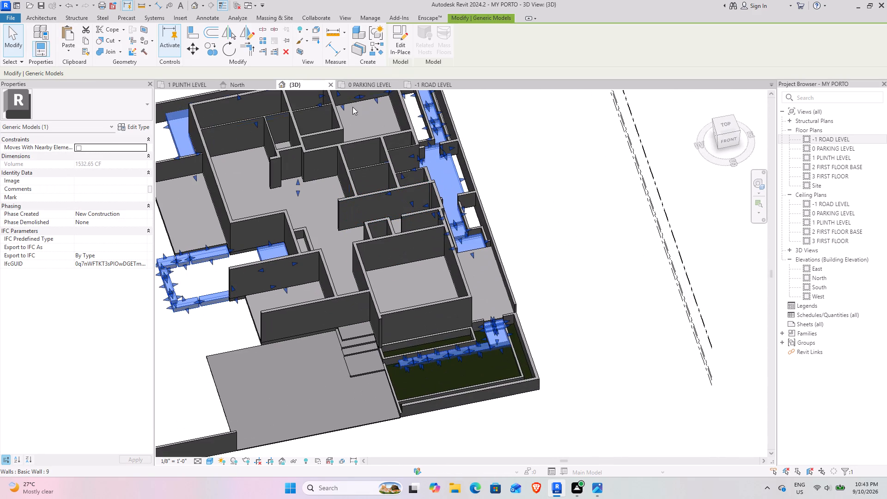
{"action": "left_click", "coordinate": [408, 41]}
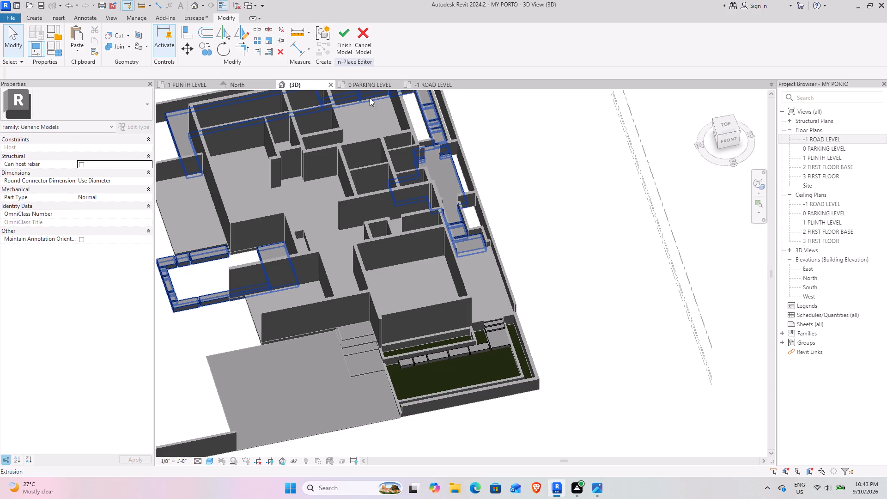
{"action": "left_click", "coordinate": [424, 84]}
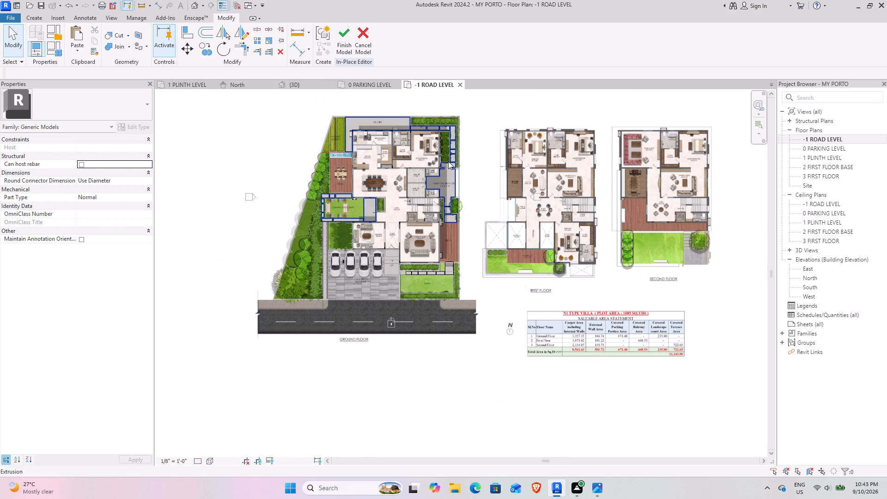
{"action": "scroll", "coordinate": [387, 272], "scroll_direction": "up", "scroll_amount": 16}
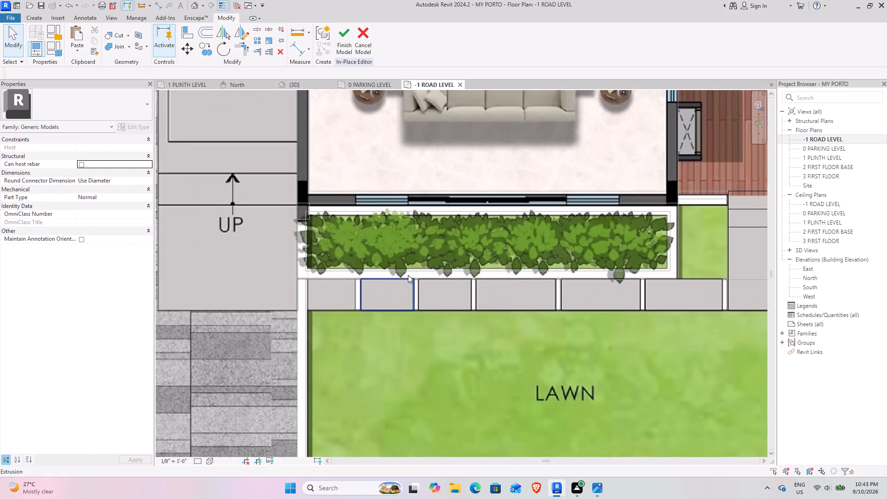
{"action": "left_click", "coordinate": [403, 278]}
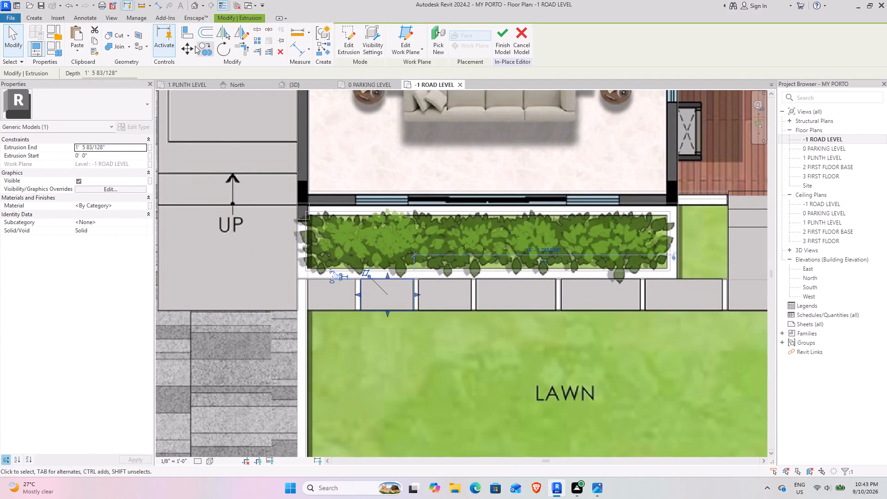
{"action": "left_click", "coordinate": [203, 45]}
{"action": "scroll", "coordinate": [354, 268], "scroll_direction": "up", "scroll_amount": 4}
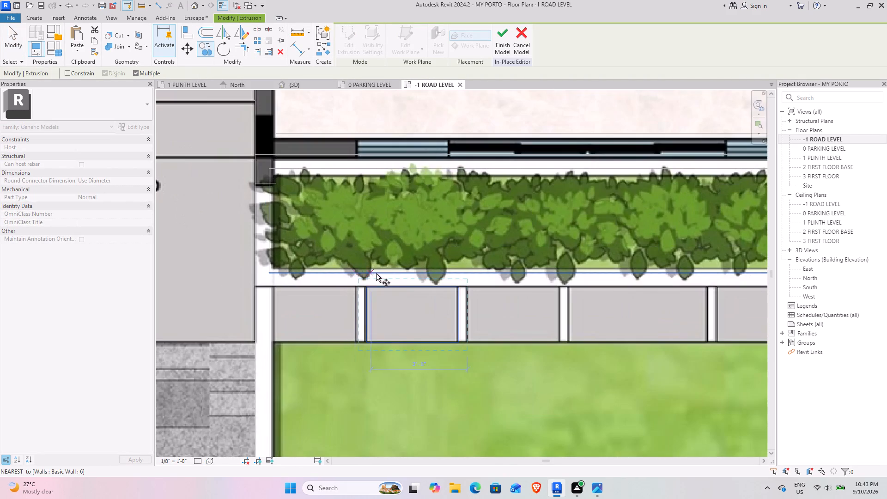
{"action": "left_click", "coordinate": [456, 286]}
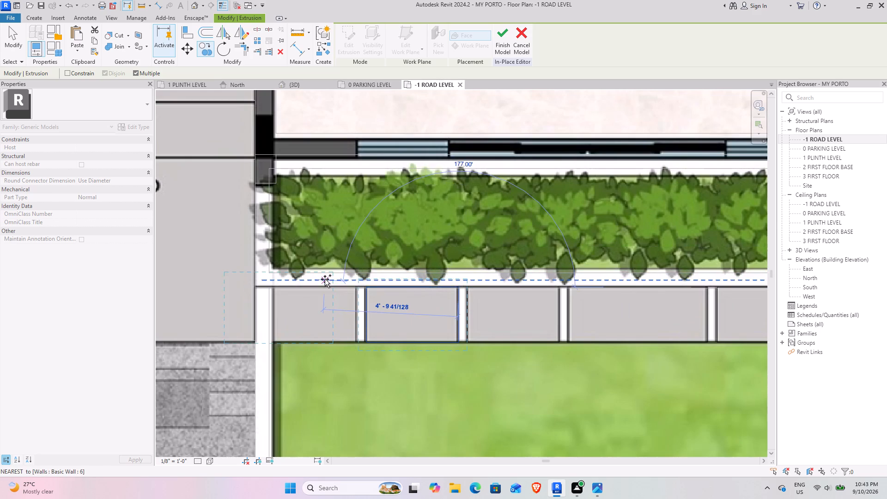
{"action": "left_click", "coordinate": [352, 290]}
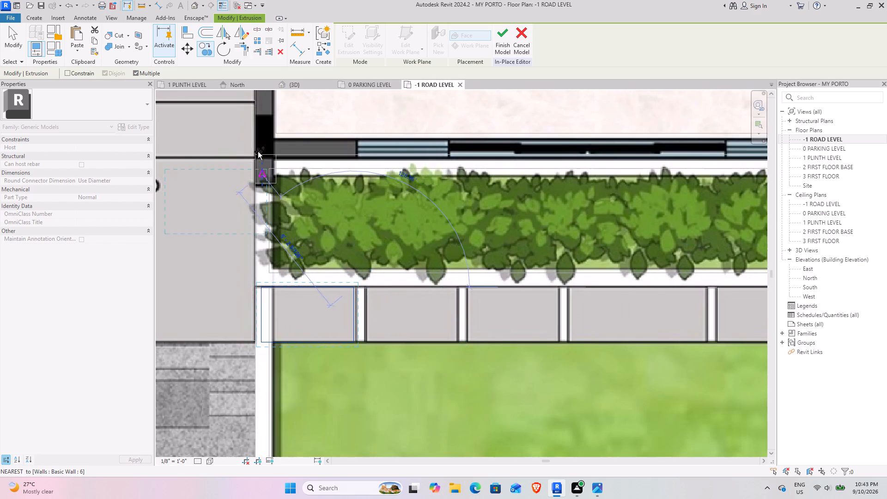
{"action": "key", "text": "Escape"}
{"action": "key", "text": "Escape"}
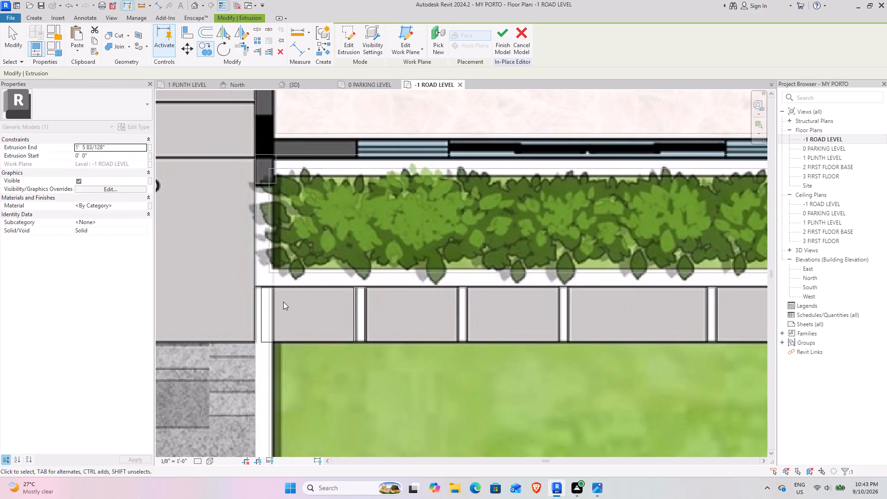
Nudge the copied slab into place, pull its outer edge in to the drawn slab outline, and finish the in-place model.
{"action": "left_click", "coordinate": [257, 305]}
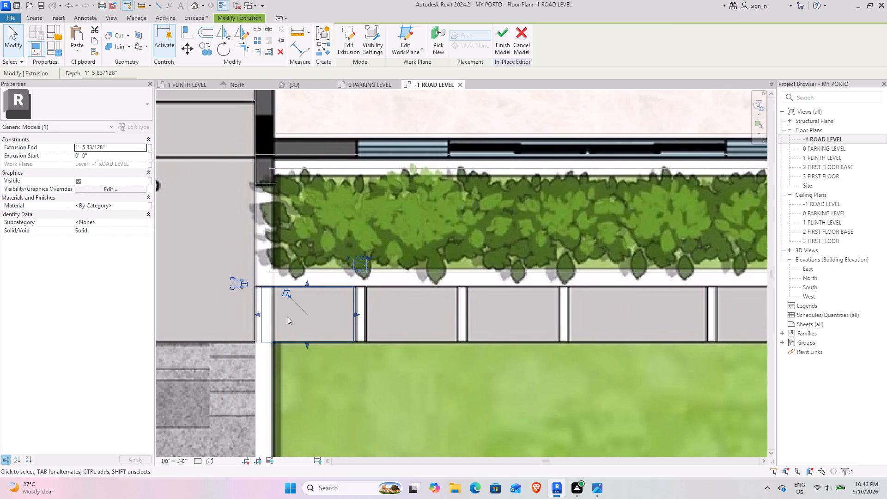
{"action": "key", "text": "Right"}
{"action": "key", "text": "Right"}
{"action": "key", "text": "Right"}
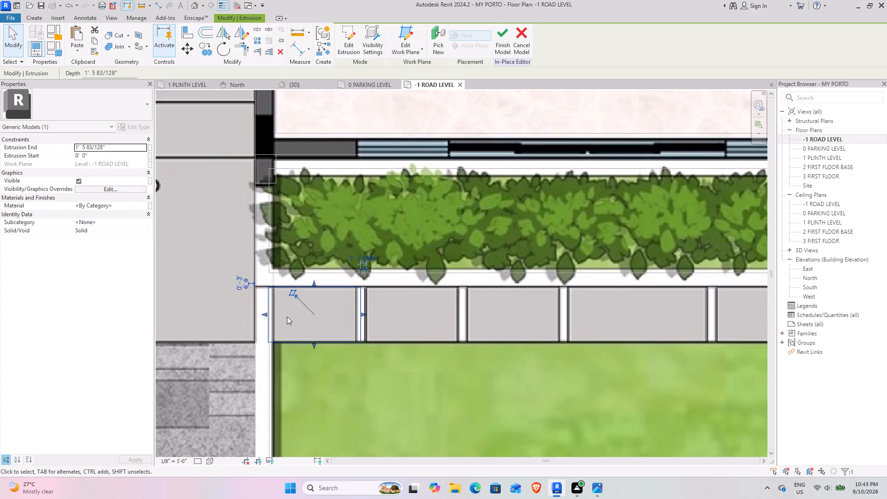
{"action": "key", "text": "Left"}
{"action": "scroll", "coordinate": [287, 316], "scroll_direction": "up", "scroll_amount": 4}
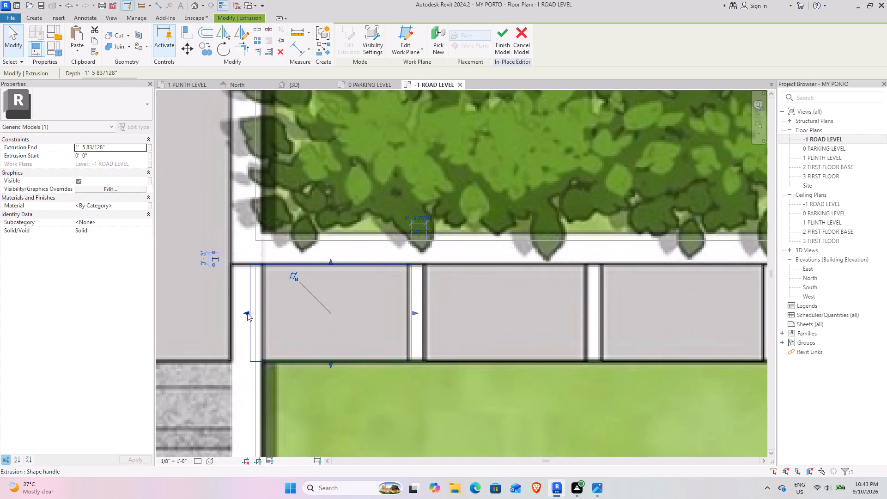
{"action": "left_click_drag", "start_coordinate": [247, 313], "coordinate": [263, 315]}
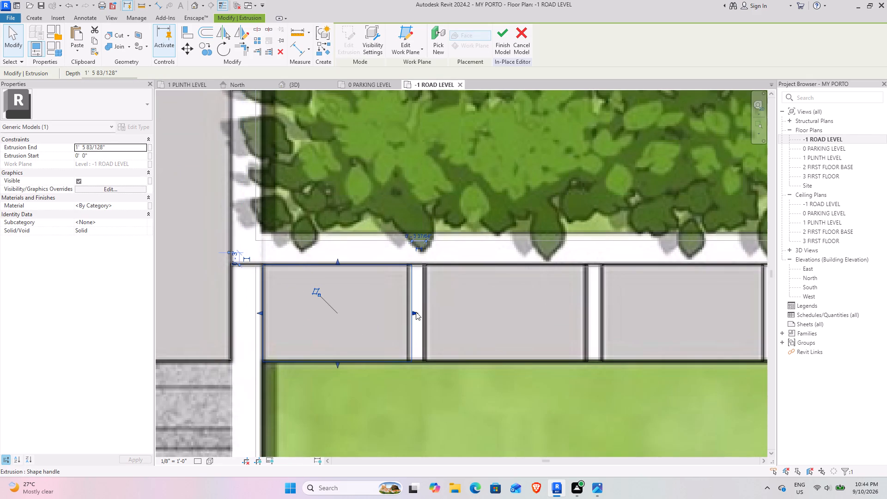
{"action": "left_click", "coordinate": [503, 30]}
Inspect the added stepping slab, entrance steps, car porch ramp and front boundary walls in the 3D view.
{"action": "left_click", "coordinate": [307, 87]}
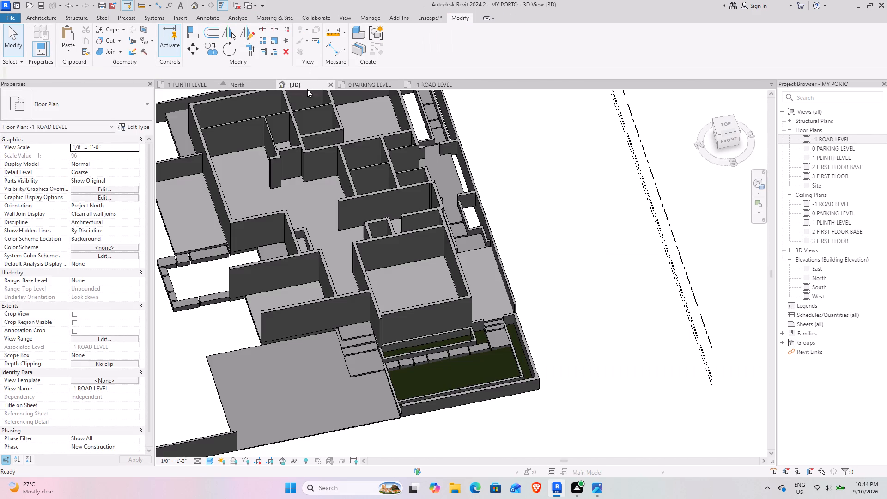
{"action": "left_click", "coordinate": [573, 375]}
{"action": "scroll", "coordinate": [567, 378], "scroll_direction": "down", "scroll_amount": 4}
{"action": "middle_click_drag", "start_coordinate": [478, 373], "coordinate": [509, 298], "text": "shift"}
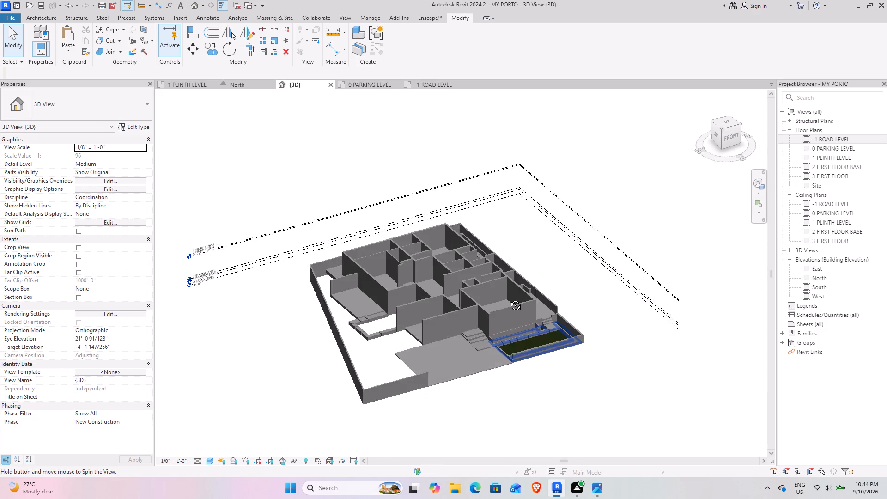
{"action": "middle_click_drag", "start_coordinate": [509, 298], "coordinate": [508, 298], "text": "shift"}
{"action": "scroll", "coordinate": [487, 370], "scroll_direction": "up", "scroll_amount": 5}
{"action": "middle_click_drag", "start_coordinate": [594, 347], "coordinate": [575, 367], "text": "shift"}
{"action": "scroll", "coordinate": [426, 327], "scroll_direction": "up", "scroll_amount": 7}
{"action": "scroll", "coordinate": [367, 275], "scroll_direction": "up", "scroll_amount": 4}
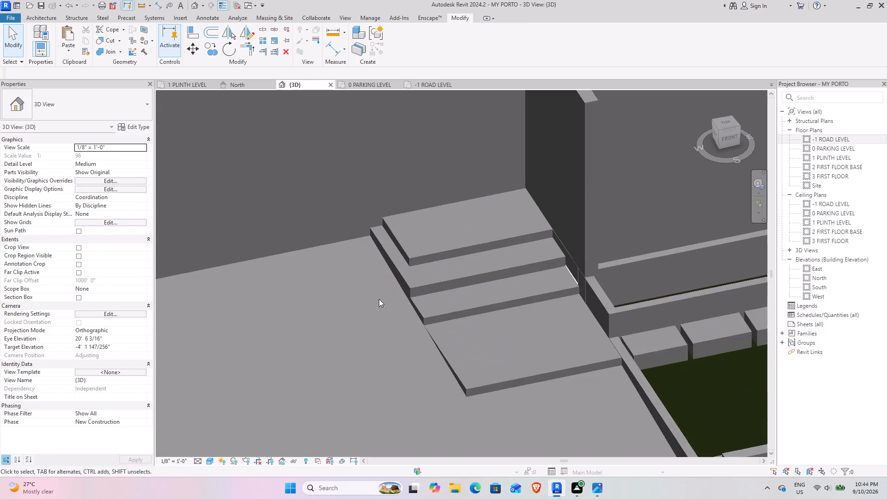
{"action": "middle_click_drag", "start_coordinate": [379, 325], "coordinate": [424, 280], "text": "shift"}
{"action": "middle_click_drag", "start_coordinate": [609, 237], "coordinate": [134, 365]}
{"action": "scroll", "coordinate": [244, 306], "scroll_direction": "down", "scroll_amount": 3}
{"action": "scroll", "coordinate": [396, 295], "scroll_direction": "up", "scroll_amount": 4}
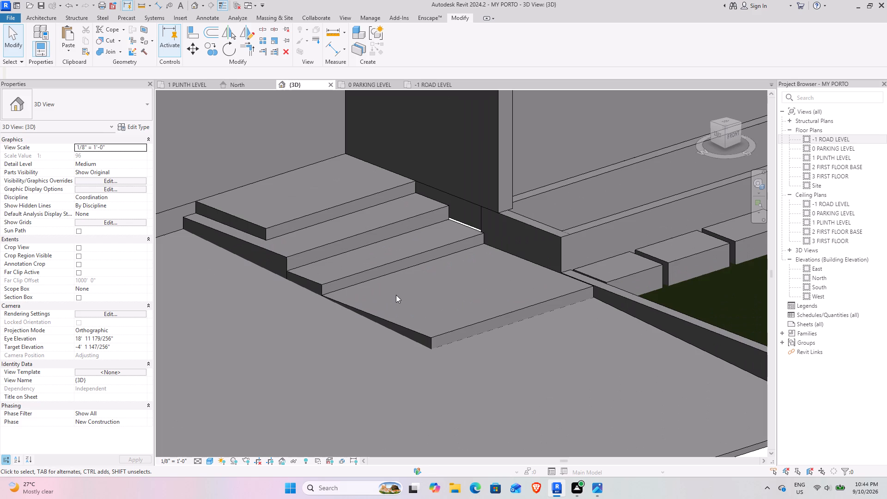
{"action": "scroll", "coordinate": [396, 294], "scroll_direction": "down", "scroll_amount": 8}
{"action": "middle_click_drag", "start_coordinate": [395, 360], "coordinate": [422, 319]}
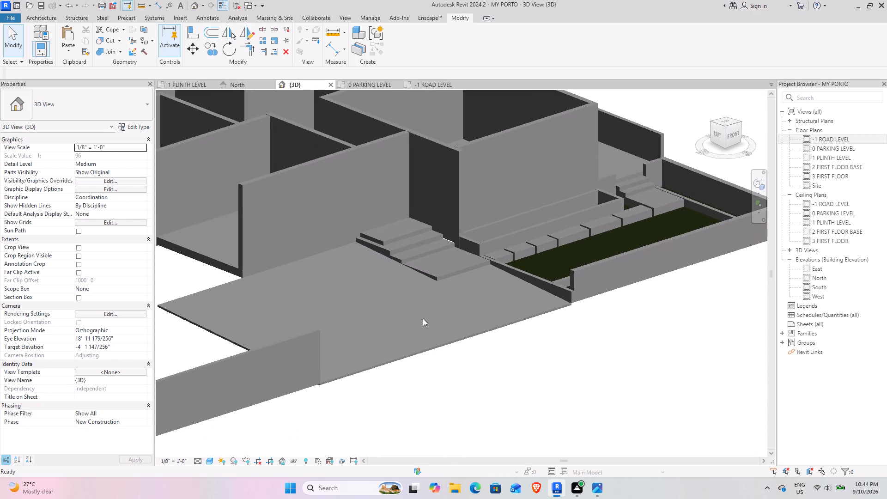
{"action": "middle_click_drag", "start_coordinate": [469, 304], "coordinate": [472, 296], "text": "shift"}
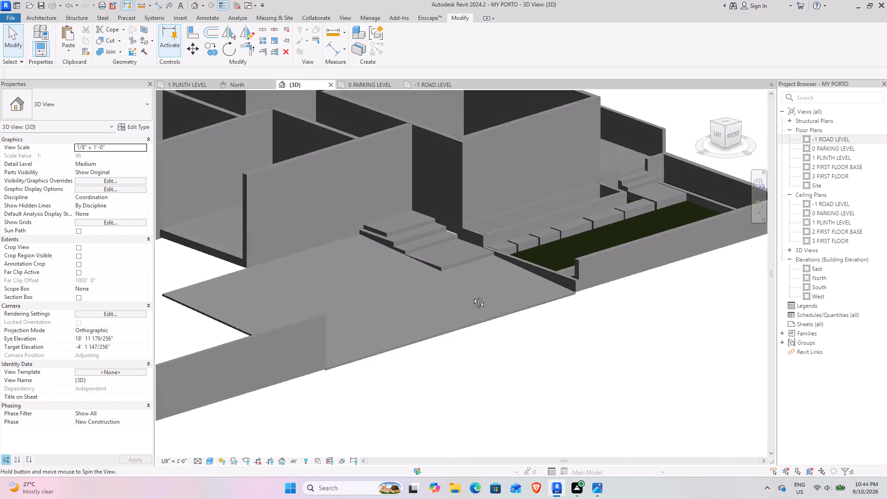
{"action": "middle_click_drag", "start_coordinate": [472, 296], "coordinate": [444, 312], "text": "shift"}
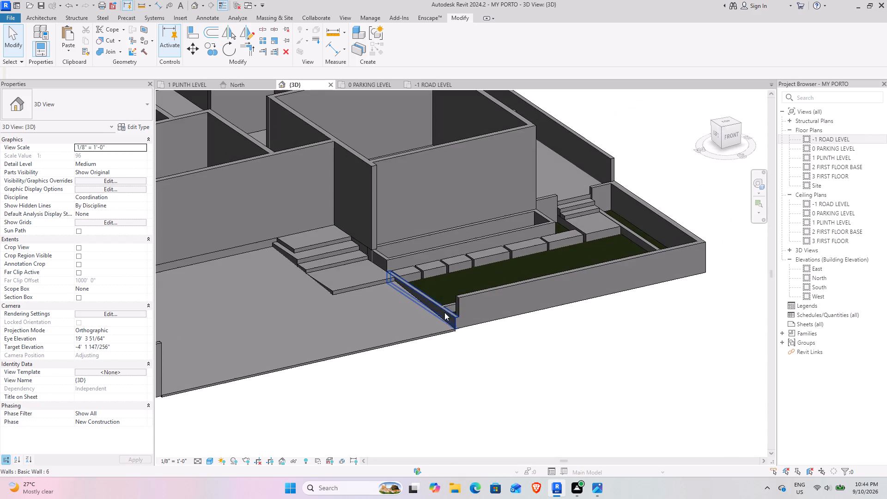
{"action": "scroll", "coordinate": [432, 299], "scroll_direction": "down", "scroll_amount": 10}
{"action": "middle_click_drag", "start_coordinate": [400, 328], "coordinate": [426, 262], "text": "shift"}
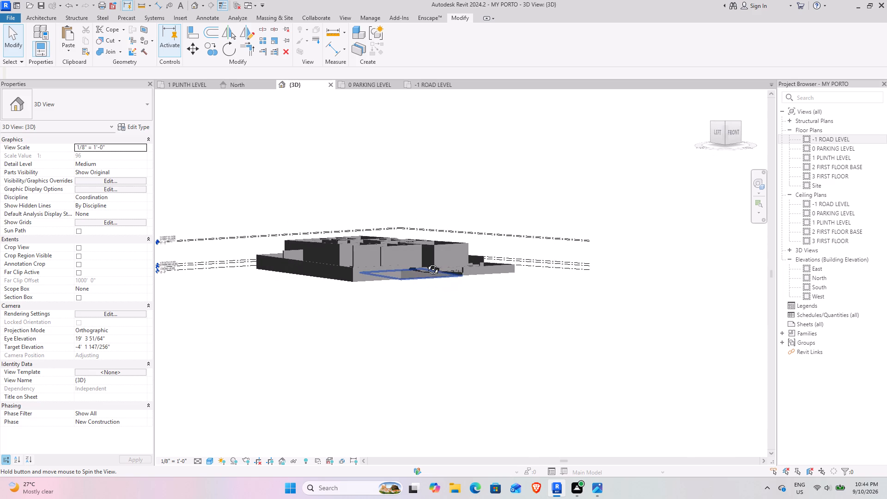
{"action": "middle_click_drag", "start_coordinate": [426, 262], "coordinate": [417, 269], "text": "shift"}
{"action": "scroll", "coordinate": [293, 265], "scroll_direction": "up", "scroll_amount": 4}
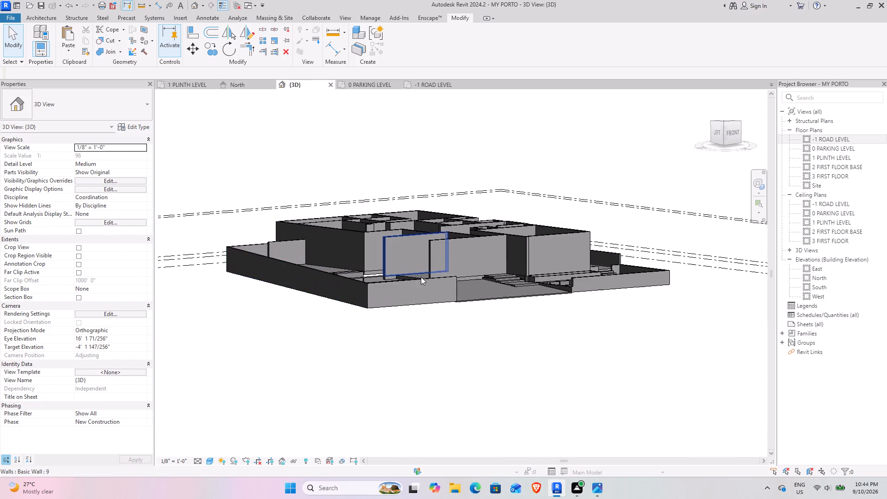
{"action": "middle_click_drag", "start_coordinate": [431, 322], "coordinate": [400, 355], "text": "shift"}
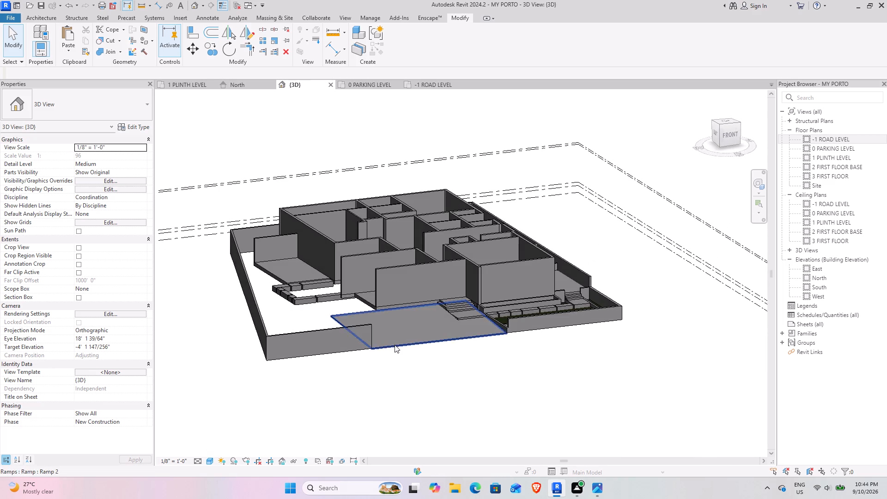
Switch to the Aparna Amber render in the image viewer, study the villa's front, and return to the Revit model.
{"action": "key", "text": "alt+Tab"}
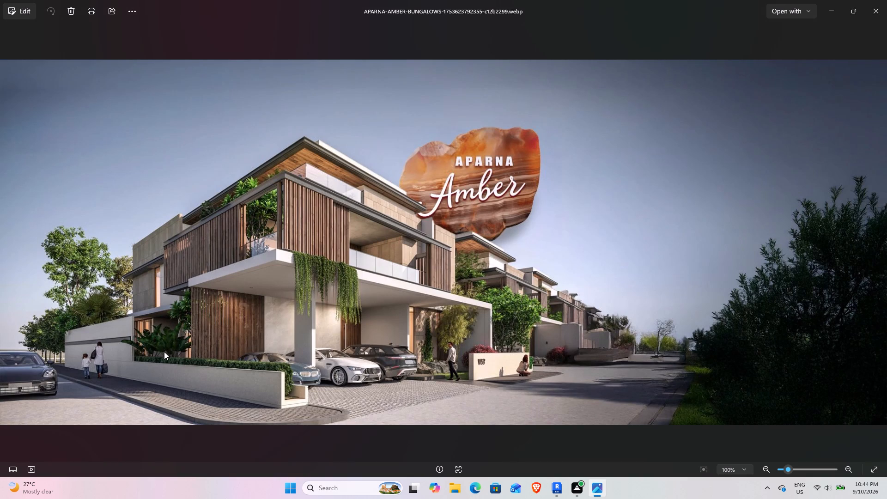
{"action": "key", "text": "alt+Tab"}
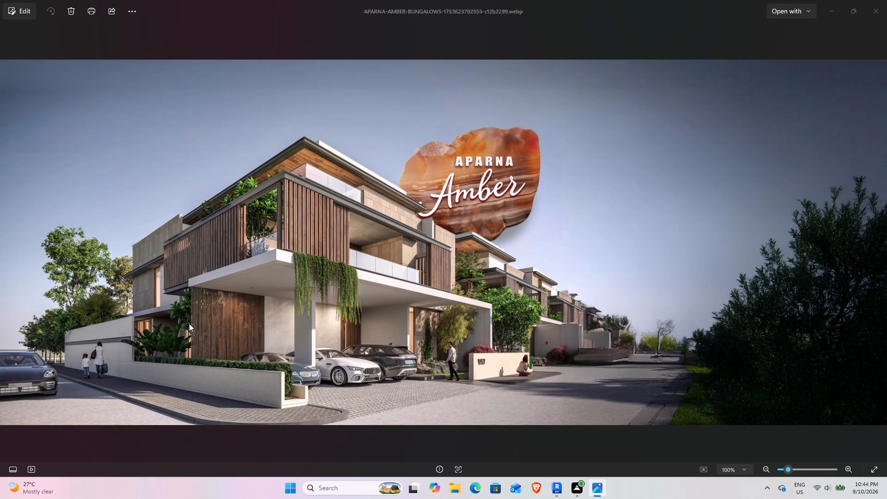
{"action": "key", "text": "alt+Tab"}
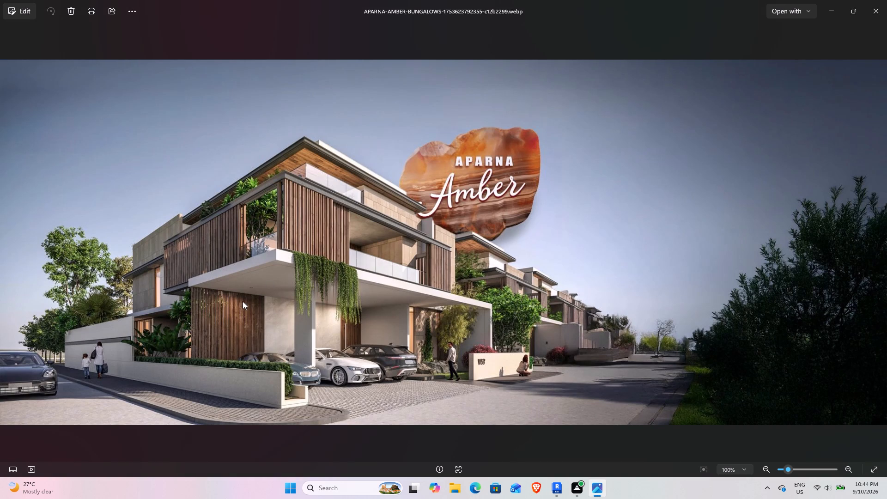
{"action": "key", "text": "alt+Tab"}
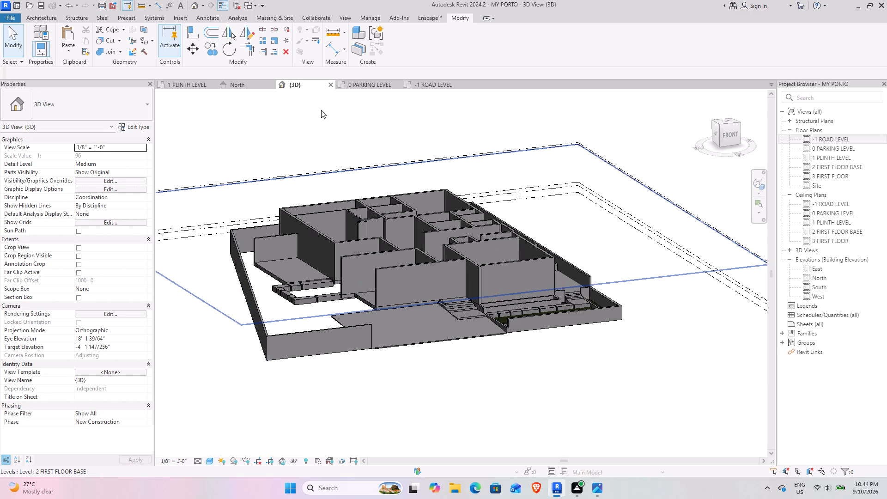
Examine the planted side garden and its boundary in -1 ROAD LEVEL and compare them with the Aparna Amber render.
{"action": "left_click", "coordinate": [436, 85]}
{"action": "scroll", "coordinate": [353, 285], "scroll_direction": "down", "scroll_amount": 18}
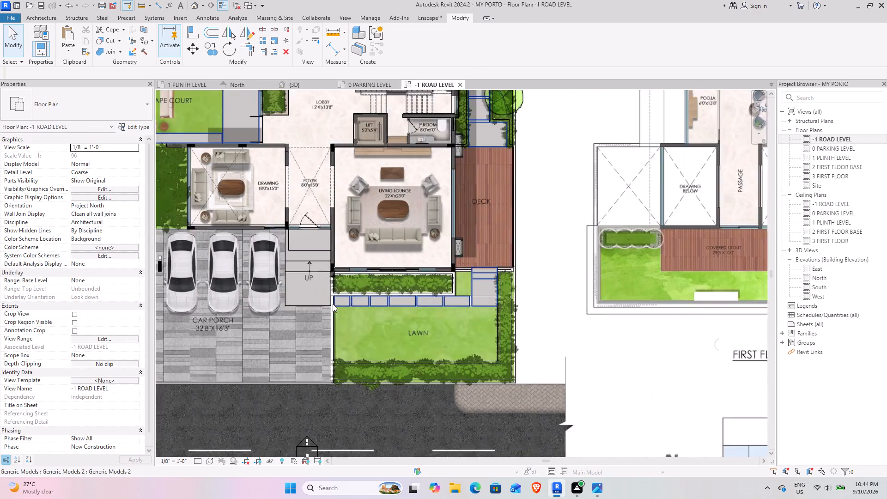
{"action": "scroll", "coordinate": [333, 304], "scroll_direction": "down", "scroll_amount": 2}
{"action": "middle_click_drag", "start_coordinate": [275, 294], "coordinate": [401, 289]}
{"action": "scroll", "coordinate": [354, 231], "scroll_direction": "up", "scroll_amount": 4}
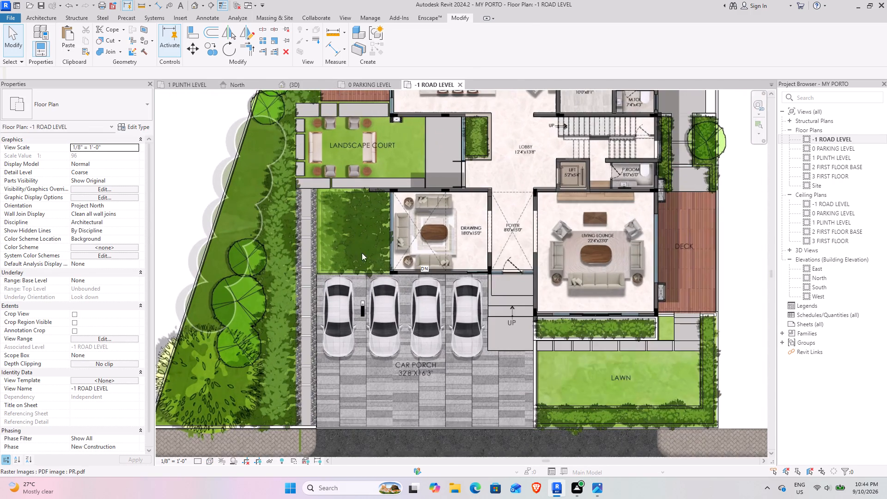
{"action": "scroll", "coordinate": [375, 281], "scroll_direction": "up", "scroll_amount": 3}
{"action": "middle_click_drag", "start_coordinate": [339, 247], "coordinate": [349, 293]}
{"action": "scroll", "coordinate": [324, 278], "scroll_direction": "up", "scroll_amount": 3}
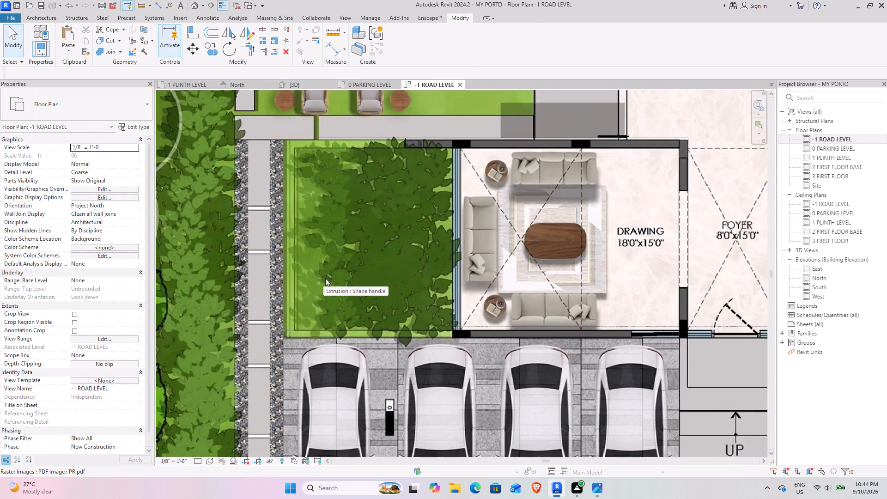
{"action": "scroll", "coordinate": [326, 278], "scroll_direction": "down", "scroll_amount": 7}
{"action": "middle_click_drag", "start_coordinate": [309, 304], "coordinate": [348, 298]}
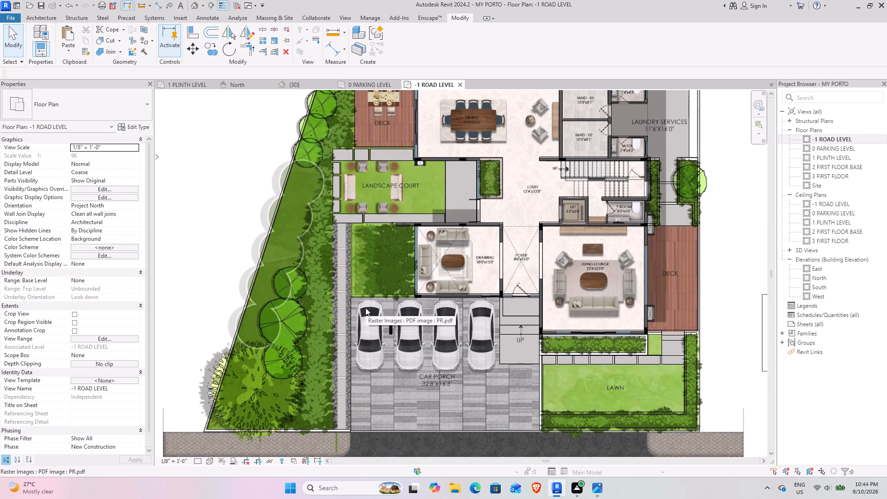
{"action": "key", "text": "alt+Tab"}
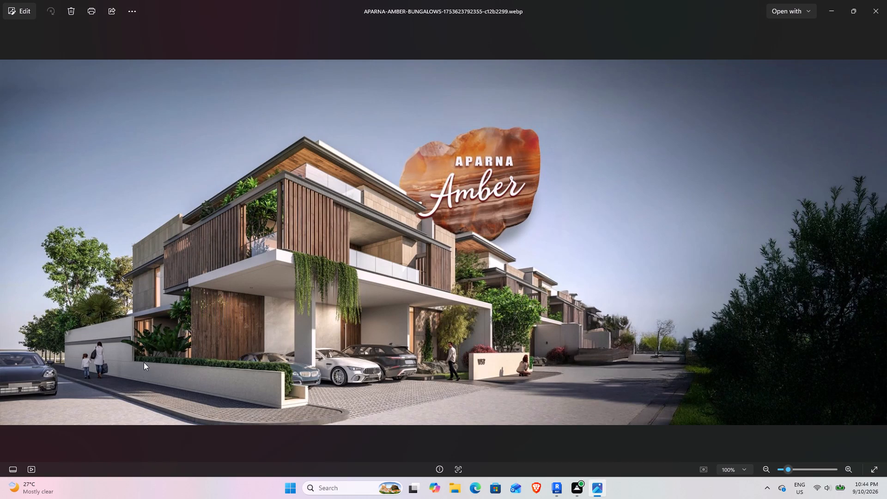
{"action": "key", "text": "alt+Tab"}
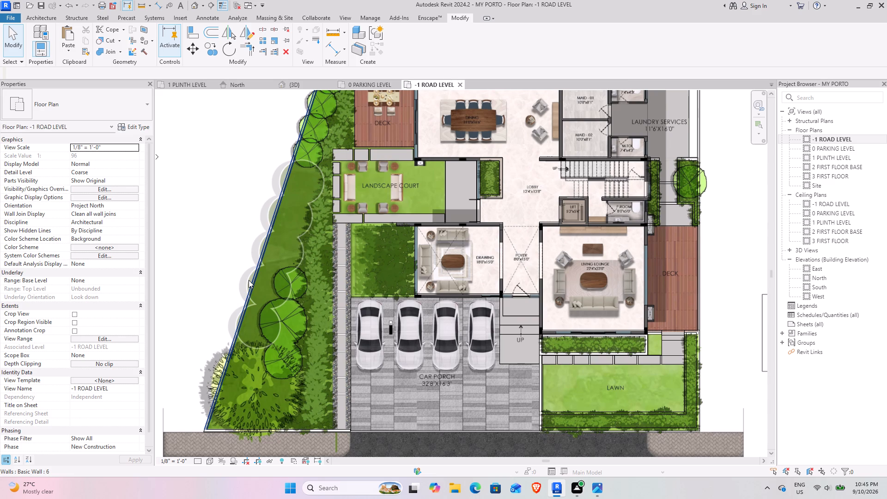
Delete the slanted boundary wall along the outer edge of the planted side garden in -1 ROAD LEVEL.
{"action": "scroll", "coordinate": [356, 143], "scroll_direction": "down", "scroll_amount": 5}
{"action": "middle_click_drag", "start_coordinate": [373, 141], "coordinate": [363, 176]}
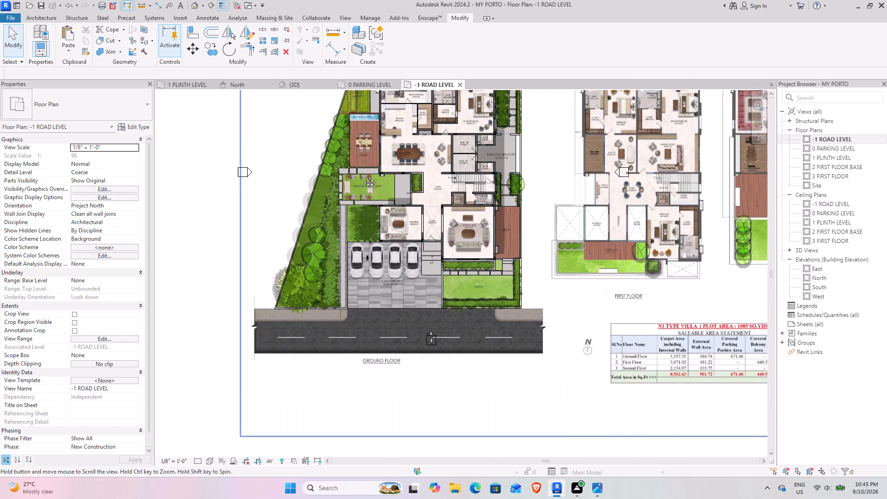
{"action": "middle_click_drag", "start_coordinate": [363, 176], "coordinate": [356, 185]}
{"action": "scroll", "coordinate": [342, 133], "scroll_direction": "up", "scroll_amount": 3}
{"action": "middle_click_drag", "start_coordinate": [341, 130], "coordinate": [295, 202]}
{"action": "middle_click_drag", "start_coordinate": [287, 252], "coordinate": [298, 149]}
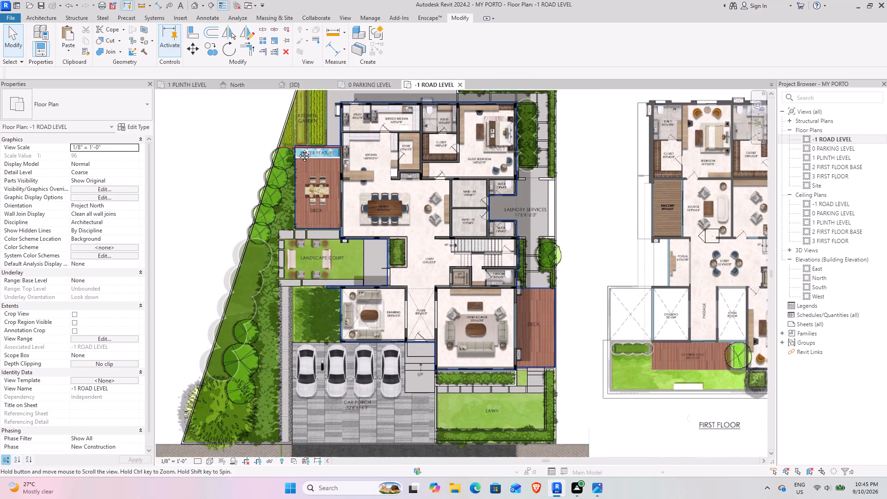
{"action": "middle_click_drag", "start_coordinate": [298, 149], "coordinate": [298, 135]}
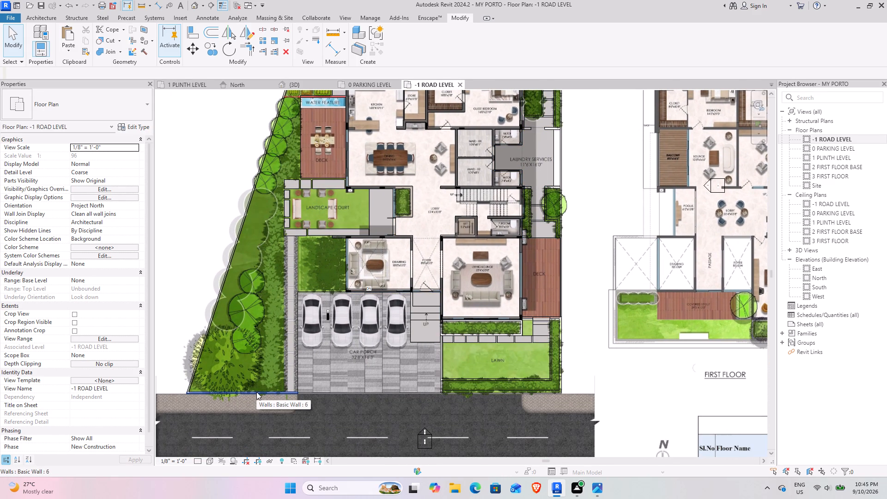
{"action": "left_click", "coordinate": [246, 209]}
{"action": "scroll", "coordinate": [277, 192], "scroll_direction": "down", "scroll_amount": 3}
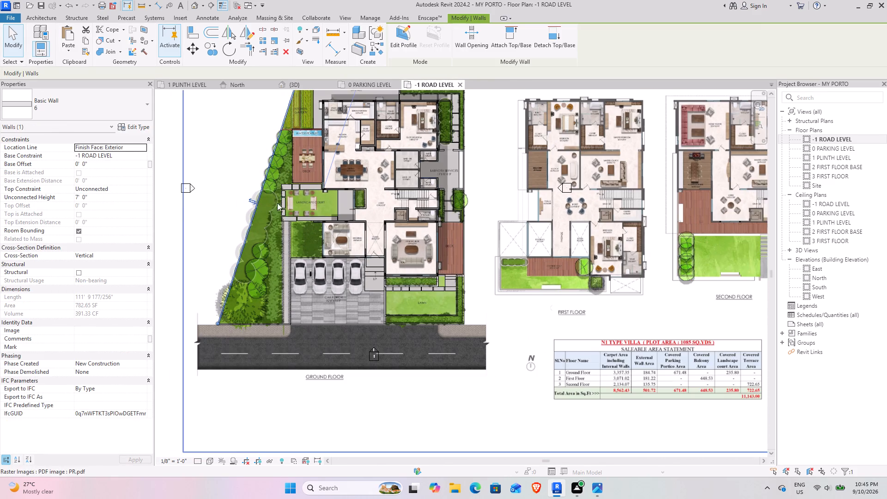
{"action": "middle_click_drag", "start_coordinate": [281, 216], "coordinate": [306, 264]}
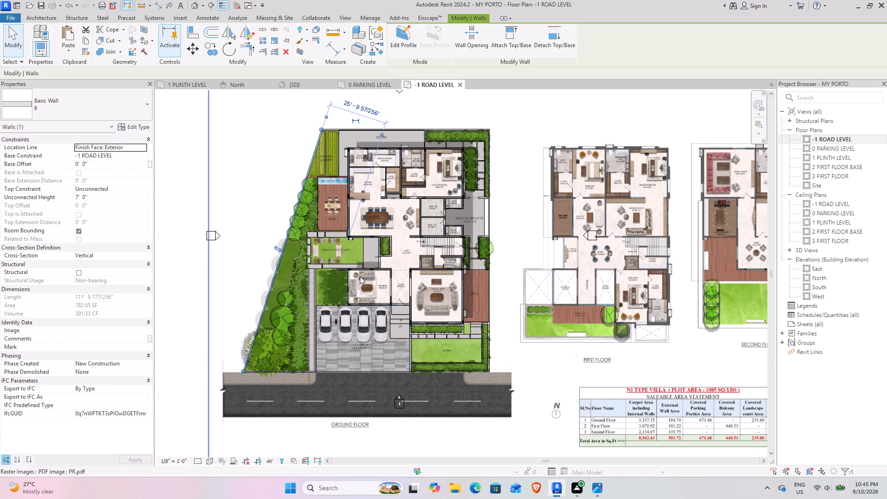
{"action": "left_click", "coordinate": [284, 53]}
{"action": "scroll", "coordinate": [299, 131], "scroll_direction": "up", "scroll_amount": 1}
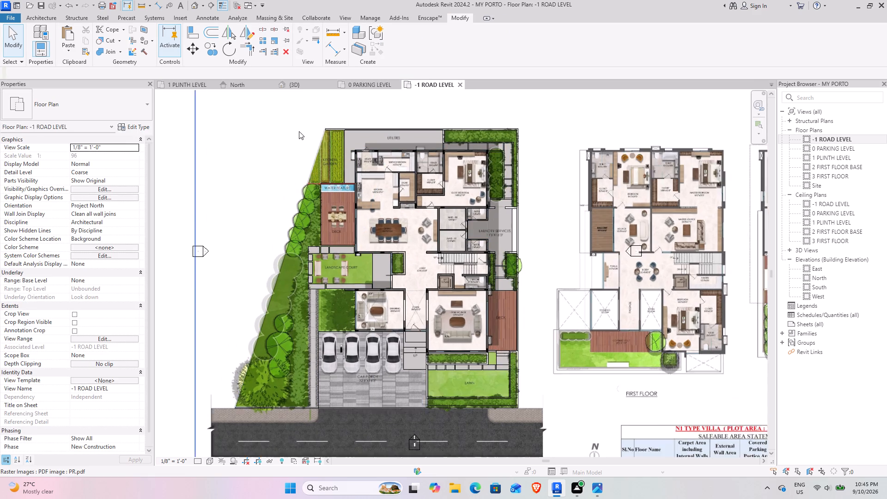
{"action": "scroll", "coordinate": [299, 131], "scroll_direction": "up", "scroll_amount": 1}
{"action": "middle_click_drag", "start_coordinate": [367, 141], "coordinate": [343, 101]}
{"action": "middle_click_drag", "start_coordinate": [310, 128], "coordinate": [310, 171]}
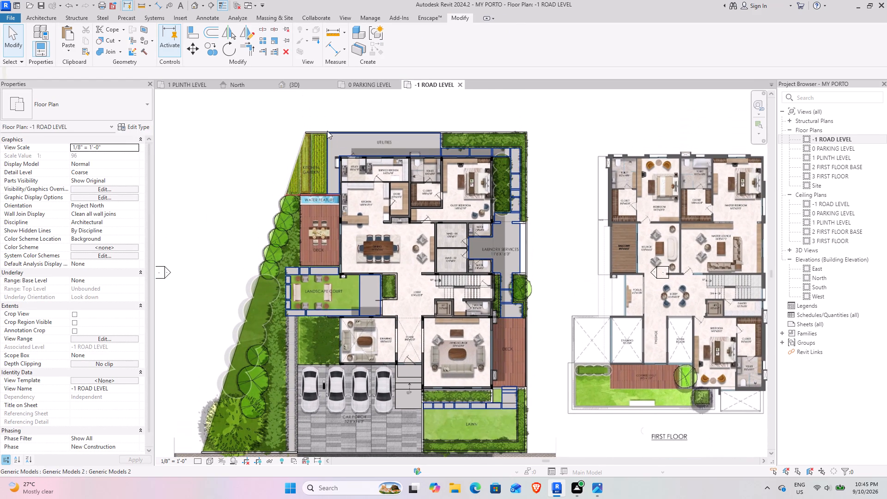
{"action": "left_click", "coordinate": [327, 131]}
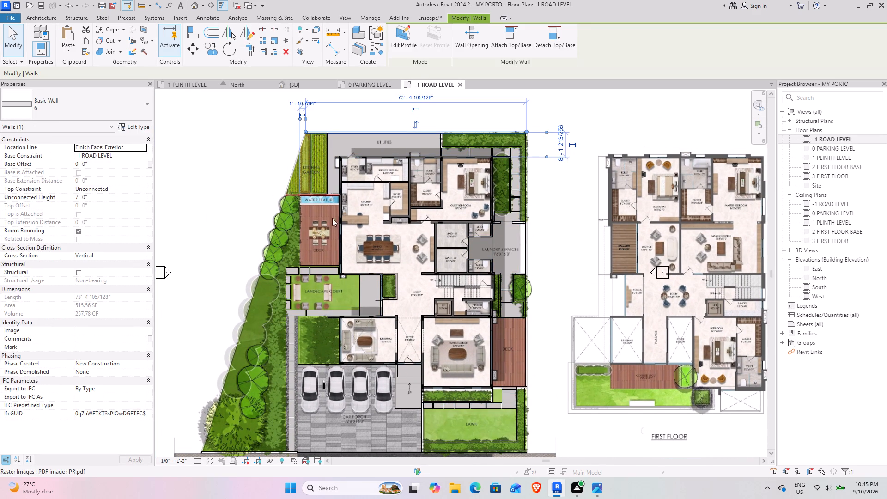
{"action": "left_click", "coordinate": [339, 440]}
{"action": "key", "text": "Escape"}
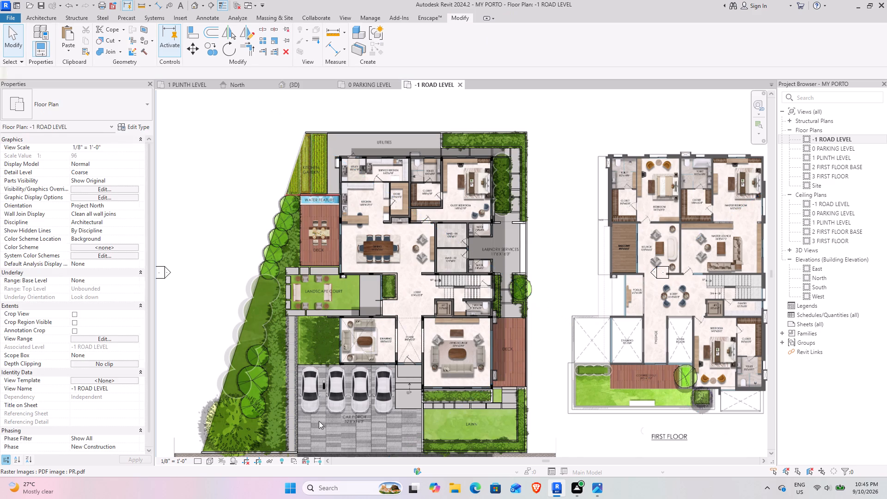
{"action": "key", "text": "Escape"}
Draw a matching 7' high boundary wall from the front garden wall straight back, then about 14' 9" across to the rear wall's end.
{"action": "middle_click_drag", "start_coordinate": [289, 392], "coordinate": [328, 281]}
{"action": "left_click", "coordinate": [263, 344]}
{"action": "middle_click_drag", "start_coordinate": [291, 299], "coordinate": [280, 323]}
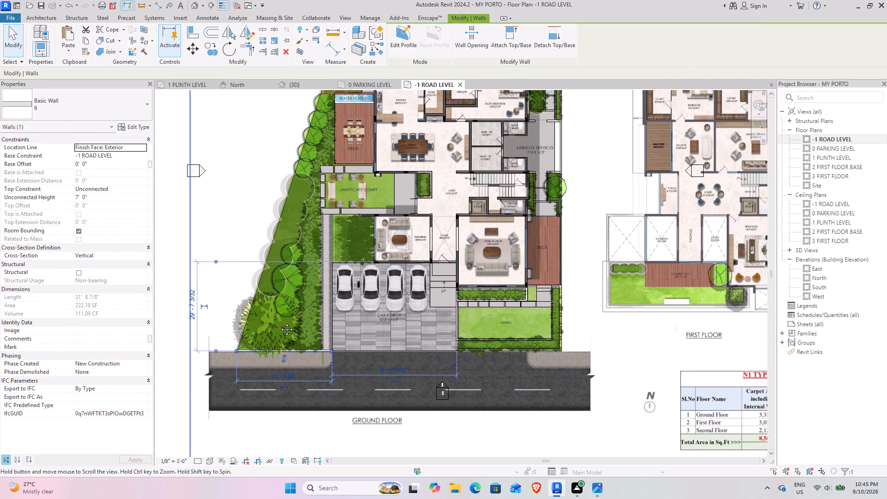
{"action": "middle_click_drag", "start_coordinate": [280, 323], "coordinate": [269, 364]}
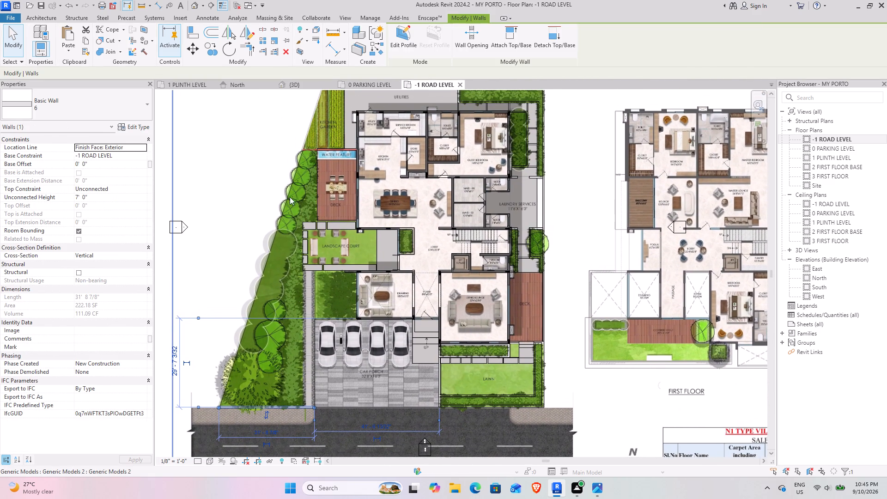
{"action": "left_click", "coordinate": [377, 55]}
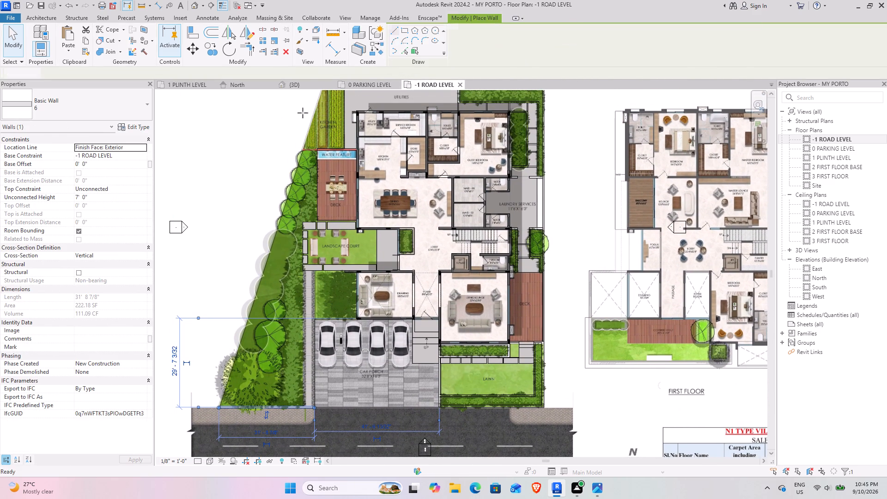
{"action": "middle_click_drag", "start_coordinate": [277, 145], "coordinate": [328, 135]}
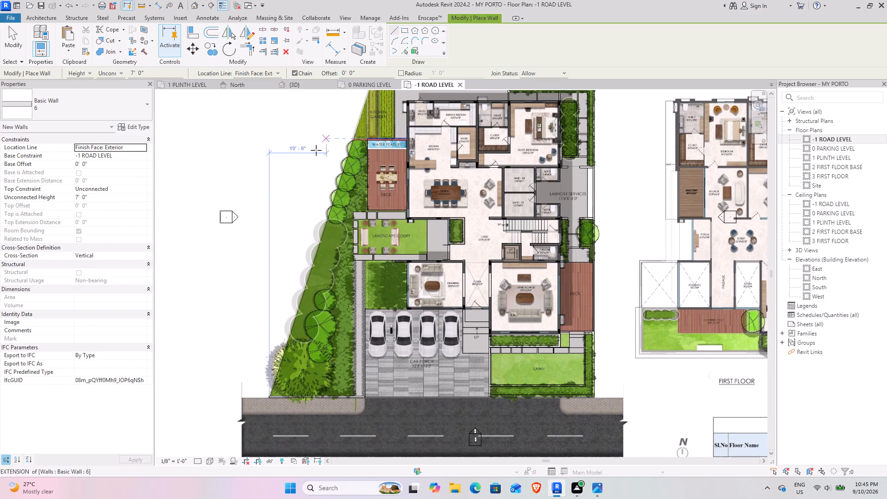
{"action": "scroll", "coordinate": [334, 375], "scroll_direction": "up", "scroll_amount": 8}
{"action": "middle_click_drag", "start_coordinate": [334, 382], "coordinate": [350, 262]}
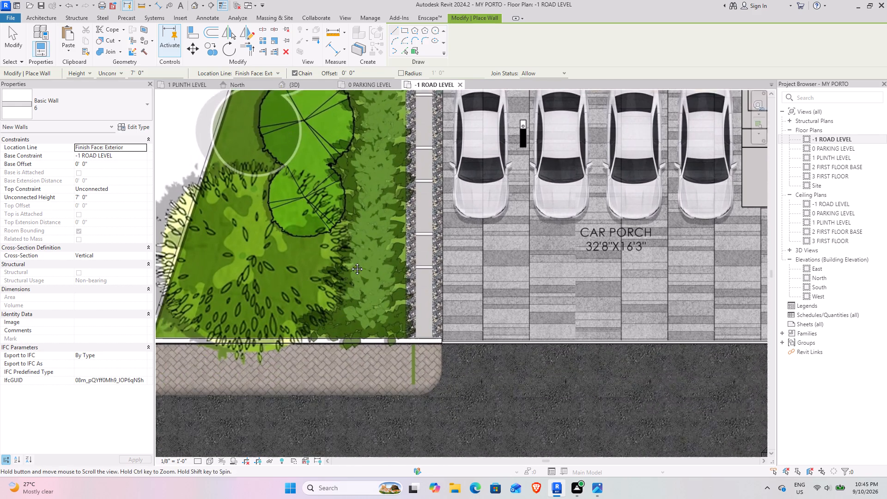
{"action": "middle_click_drag", "start_coordinate": [350, 262], "coordinate": [350, 255]}
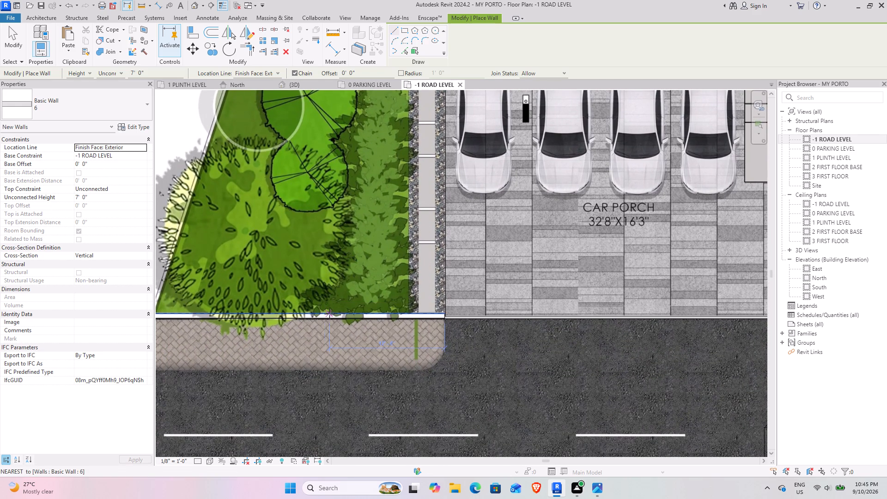
{"action": "left_click", "coordinate": [334, 314]}
{"action": "scroll", "coordinate": [337, 187], "scroll_direction": "down", "scroll_amount": 4}
{"action": "middle_click_drag", "start_coordinate": [310, 128], "coordinate": [310, 440]}
{"action": "middle_click_drag", "start_coordinate": [343, 214], "coordinate": [331, 483]}
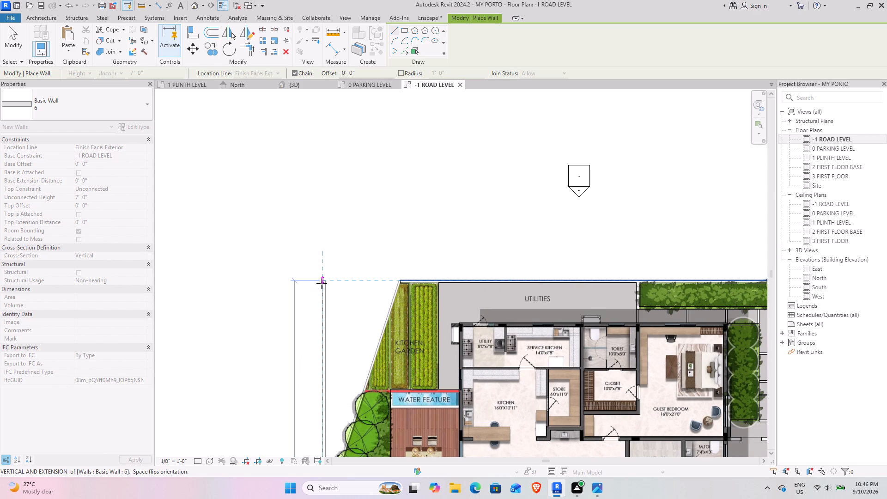
{"action": "left_click", "coordinate": [322, 283]}
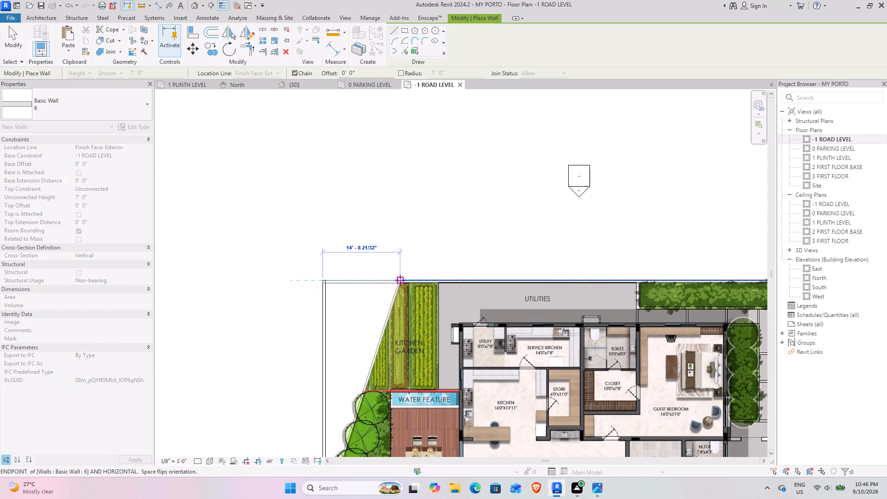
{"action": "left_click", "coordinate": [400, 280]}
{"action": "key", "text": "Escape"}
{"action": "key", "text": "Escape"}
Trim the front garden wall to a corner with the new straight side wall, keeping the part beside the car porch.
{"action": "scroll", "coordinate": [408, 325], "scroll_direction": "down", "scroll_amount": 4}
{"action": "middle_click_drag", "start_coordinate": [399, 324], "coordinate": [417, 120]}
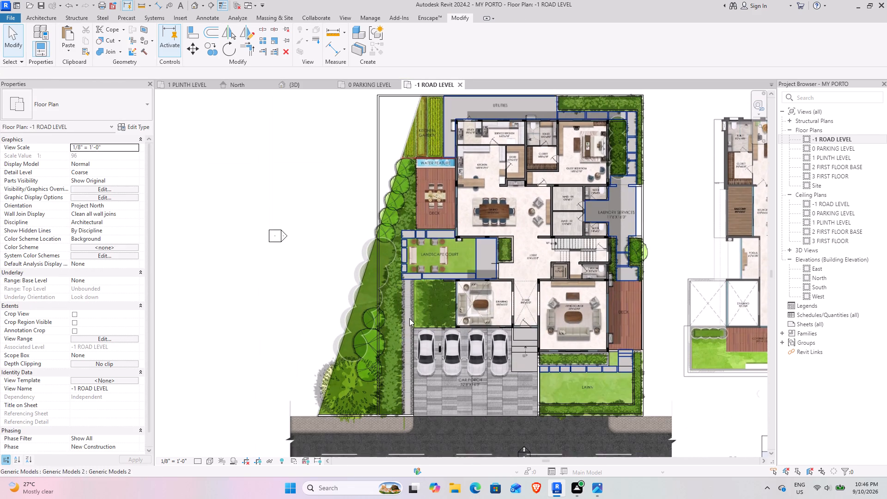
{"action": "middle_click_drag", "start_coordinate": [395, 359], "coordinate": [408, 231]}
{"action": "left_click", "coordinate": [365, 288]}
{"action": "key", "text": "Escape"}
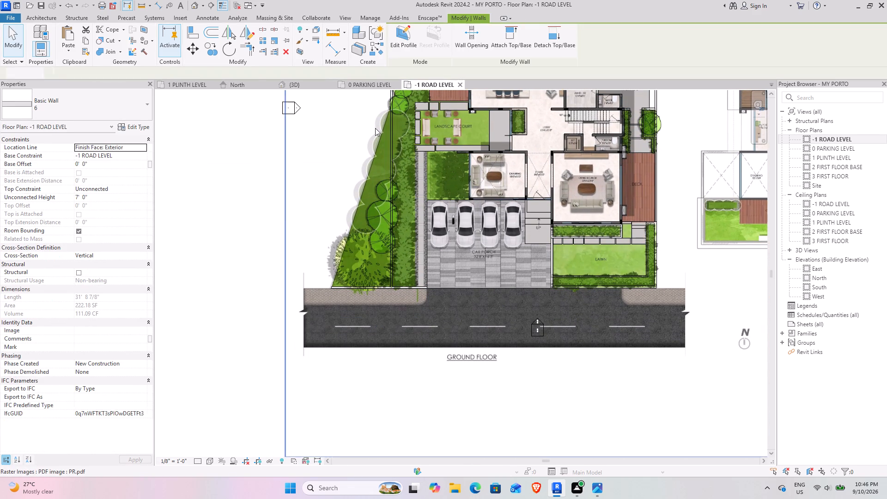
{"action": "left_click", "coordinate": [255, 50]}
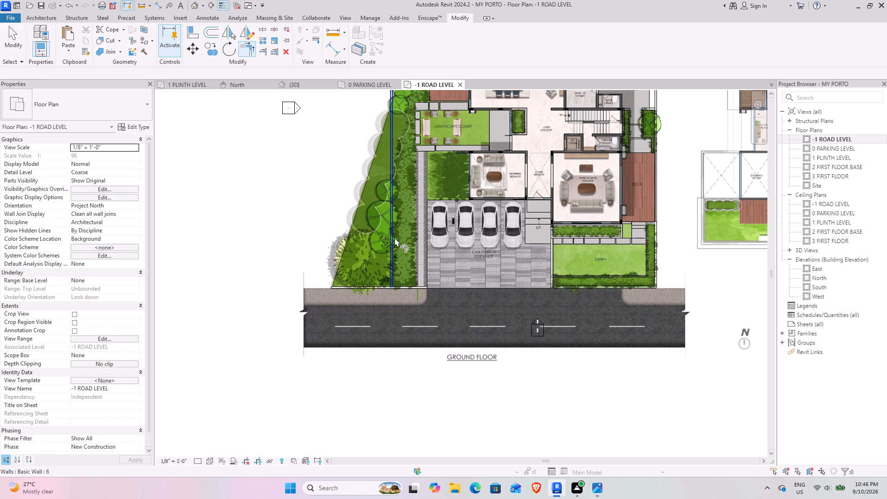
{"action": "left_click", "coordinate": [395, 237]}
{"action": "left_click", "coordinate": [404, 286]}
{"action": "key", "text": "Escape"}
{"action": "key", "text": "Escape"}
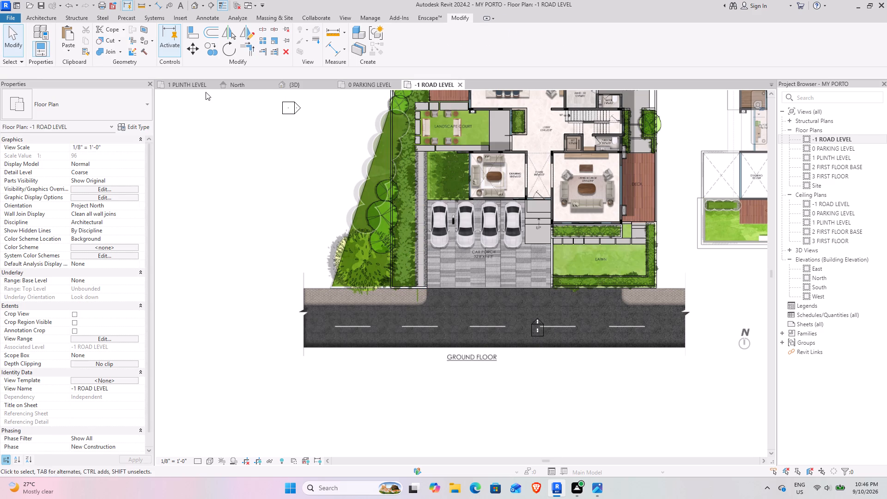
Inspect the new side boundary wall and its front corner in the 3D view and compare them with the Aparna Amber render.
{"action": "left_click", "coordinate": [309, 89]}
{"action": "scroll", "coordinate": [404, 416], "scroll_direction": "down", "scroll_amount": 4}
{"action": "middle_click_drag", "start_coordinate": [409, 406], "coordinate": [407, 406], "text": "shift"}
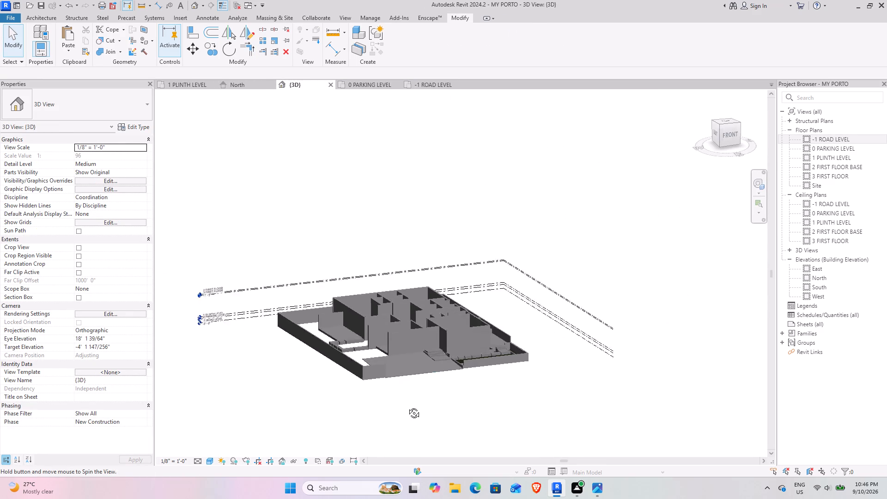
{"action": "middle_click_drag", "start_coordinate": [407, 406], "coordinate": [354, 481], "text": "shift"}
{"action": "middle_click_drag", "start_coordinate": [351, 448], "coordinate": [373, 456], "text": "shift"}
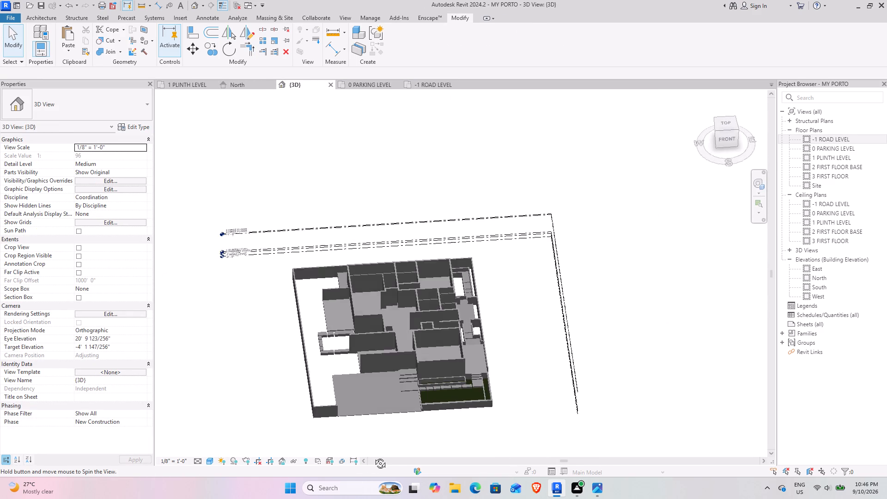
{"action": "middle_click_drag", "start_coordinate": [373, 456], "coordinate": [386, 436], "text": "shift"}
{"action": "middle_click_drag", "start_coordinate": [385, 432], "coordinate": [406, 413]}
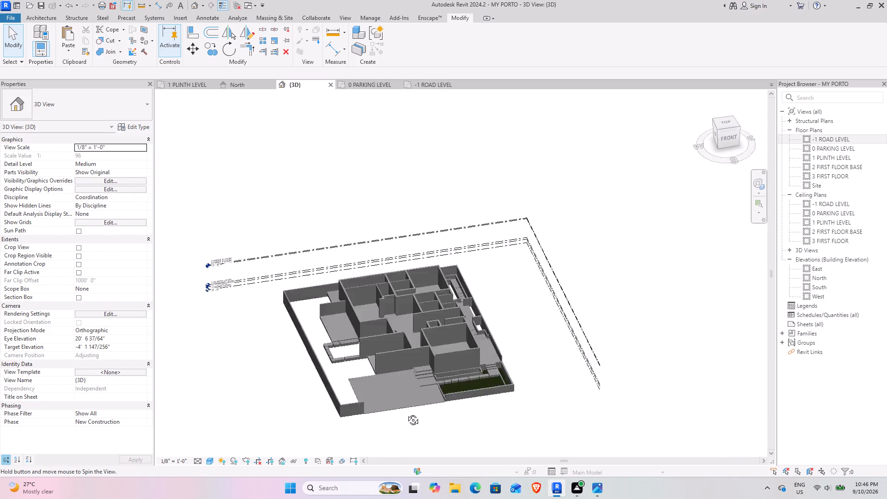
{"action": "middle_click_drag", "start_coordinate": [406, 413], "coordinate": [455, 375]}
{"action": "middle_click_drag", "start_coordinate": [459, 403], "coordinate": [411, 419]}
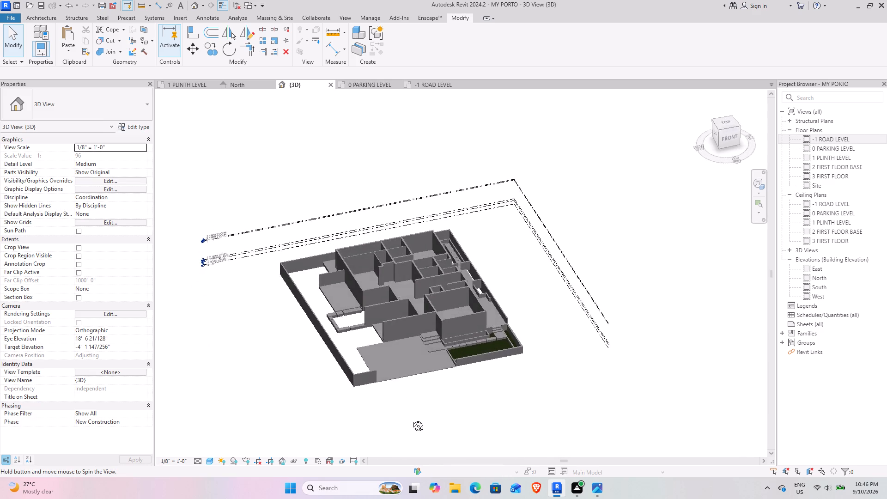
{"action": "middle_click_drag", "start_coordinate": [411, 419], "coordinate": [452, 397]}
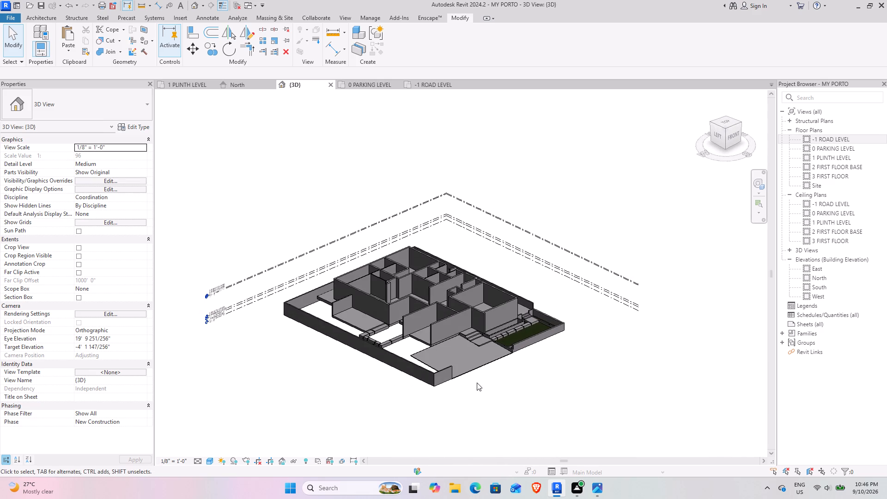
{"action": "scroll", "coordinate": [475, 377], "scroll_direction": "up", "scroll_amount": 7}
{"action": "middle_click_drag", "start_coordinate": [506, 373], "coordinate": [498, 322], "text": "shift"}
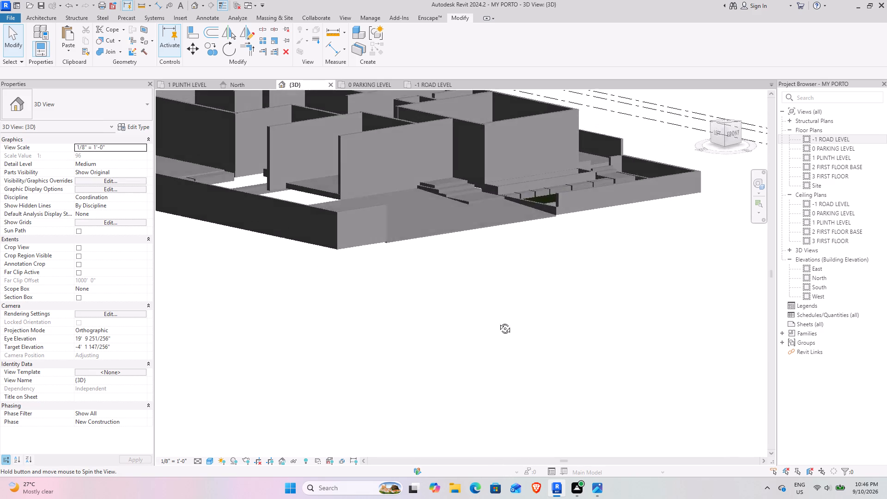
{"action": "middle_click_drag", "start_coordinate": [498, 322], "coordinate": [486, 342], "text": "shift"}
{"action": "scroll", "coordinate": [323, 335], "scroll_direction": "down", "scroll_amount": 4}
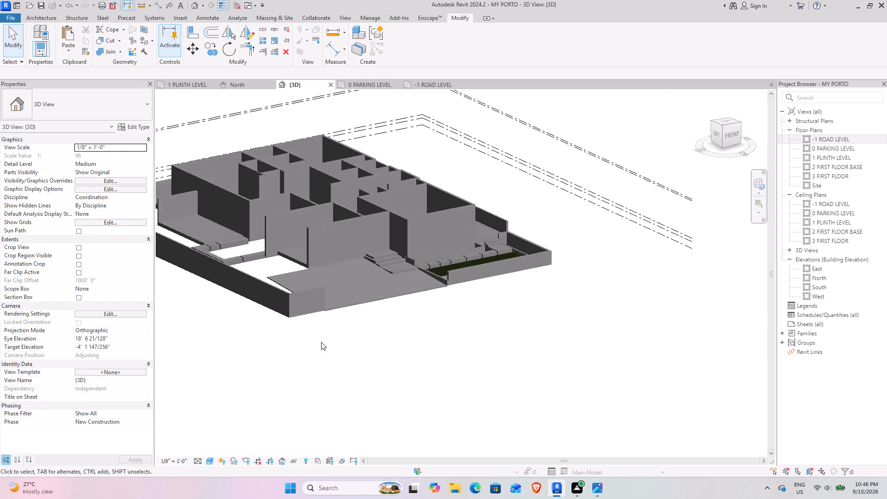
{"action": "middle_click_drag", "start_coordinate": [321, 342], "coordinate": [432, 382]}
{"action": "key", "text": "alt+Tab"}
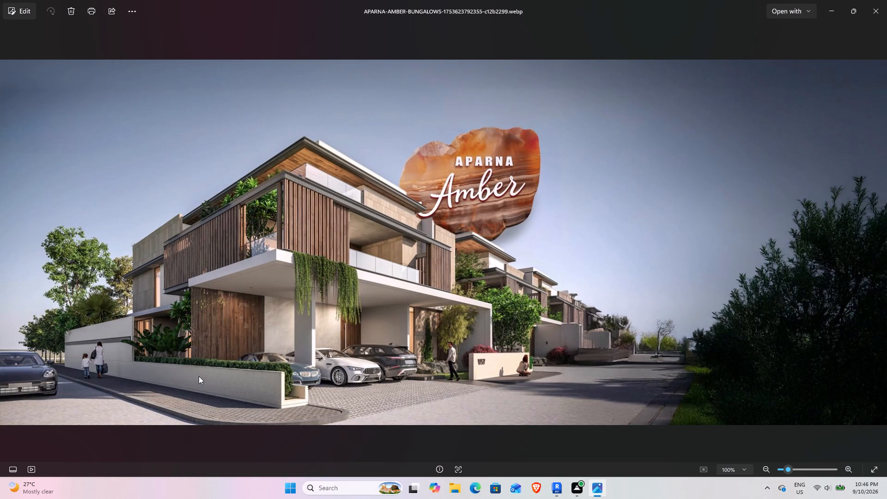
Compare the front boundary wall and car porch corner in the 3D view with the Aparna Amber render.
{"action": "key", "text": "alt+Tab"}
{"action": "scroll", "coordinate": [468, 340], "scroll_direction": "down", "scroll_amount": 3}
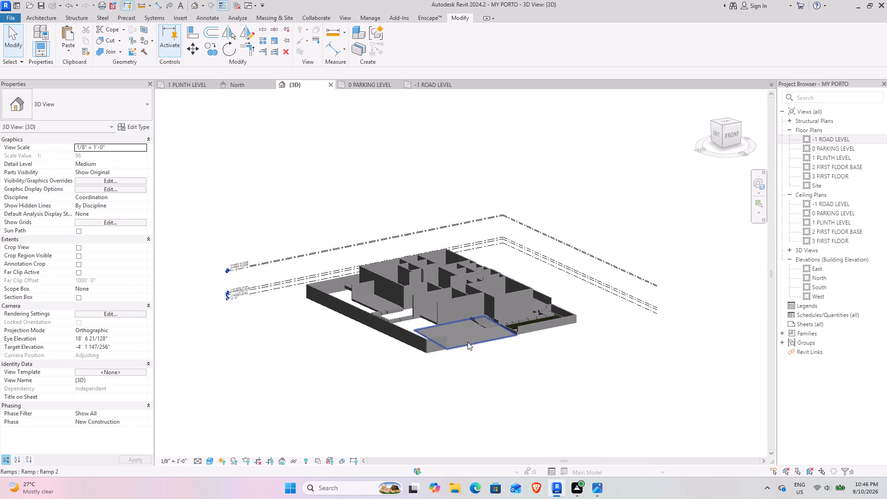
{"action": "middle_click_drag", "start_coordinate": [466, 342], "coordinate": [432, 449], "text": "shift"}
{"action": "scroll", "coordinate": [378, 366], "scroll_direction": "up", "scroll_amount": 7}
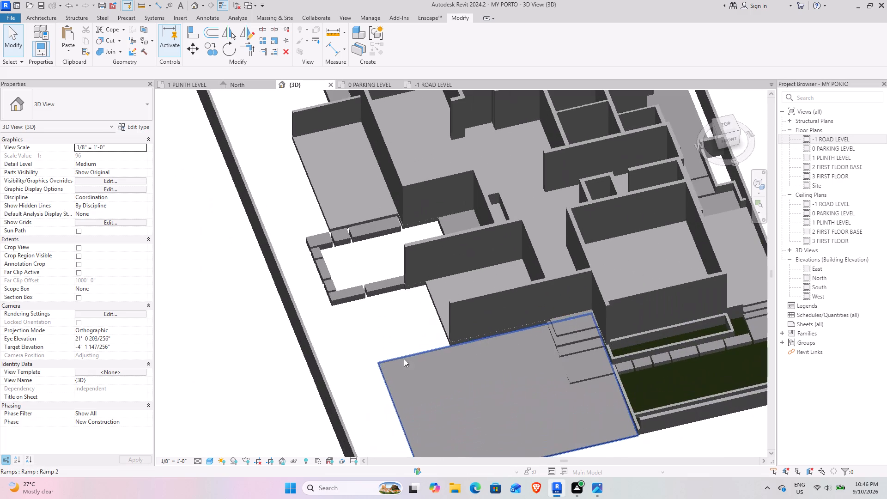
{"action": "key", "text": "alt+Tab"}
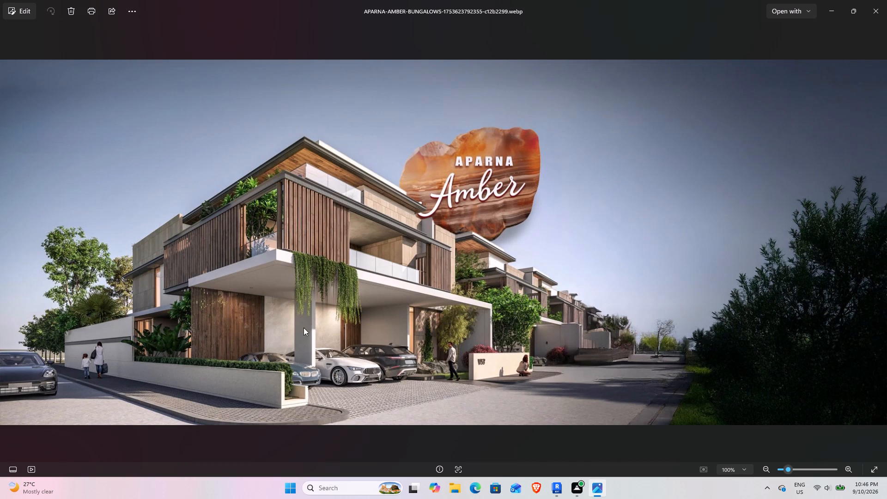
{"action": "key", "text": "alt+Tab"}
{"action": "scroll", "coordinate": [384, 320], "scroll_direction": "down", "scroll_amount": 5}
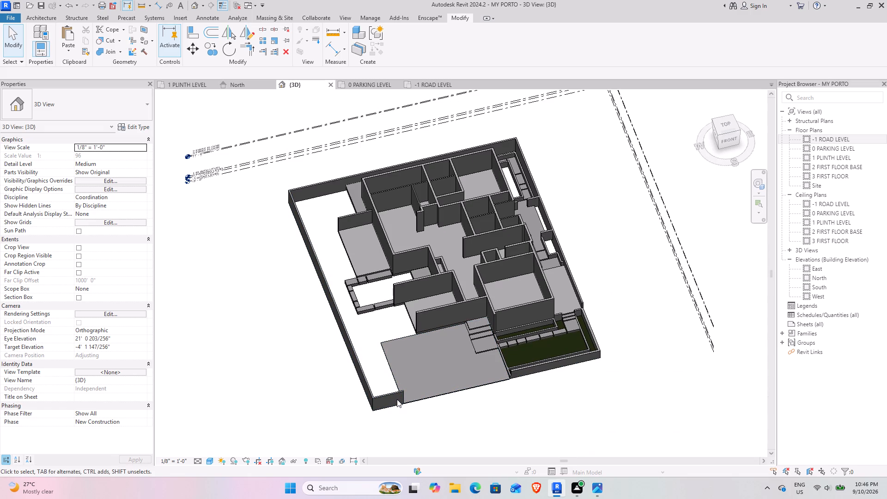
{"action": "key", "text": "alt+Tab"}
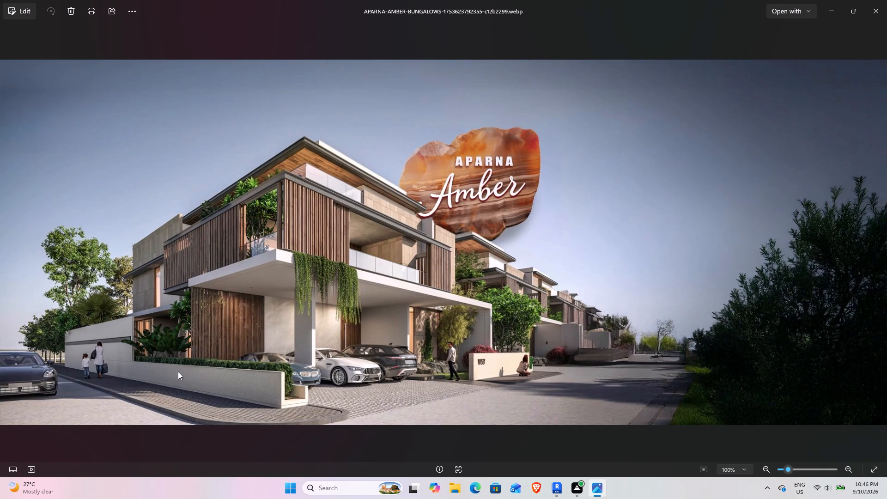
{"action": "key", "text": "alt+Tab"}
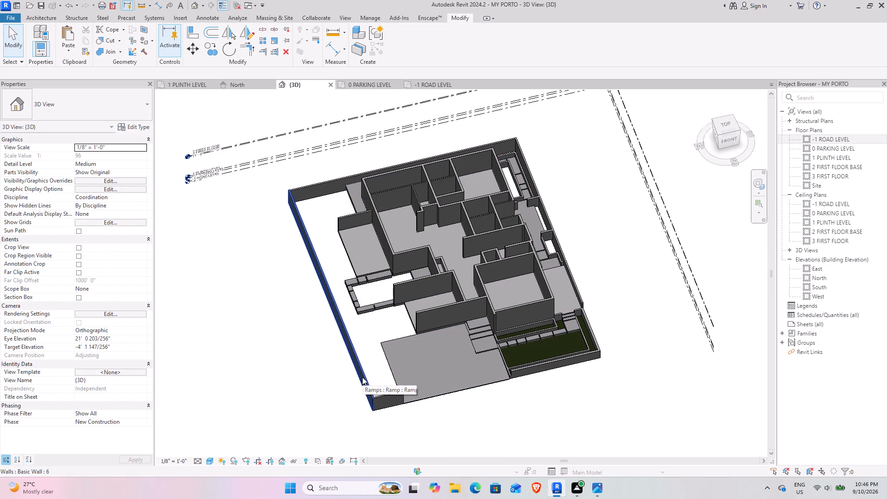
Set the unconnected height of the short front garden wall beside the car porch to 4'.
{"action": "left_click", "coordinate": [362, 377]}
{"action": "left_click", "coordinate": [486, 427]}
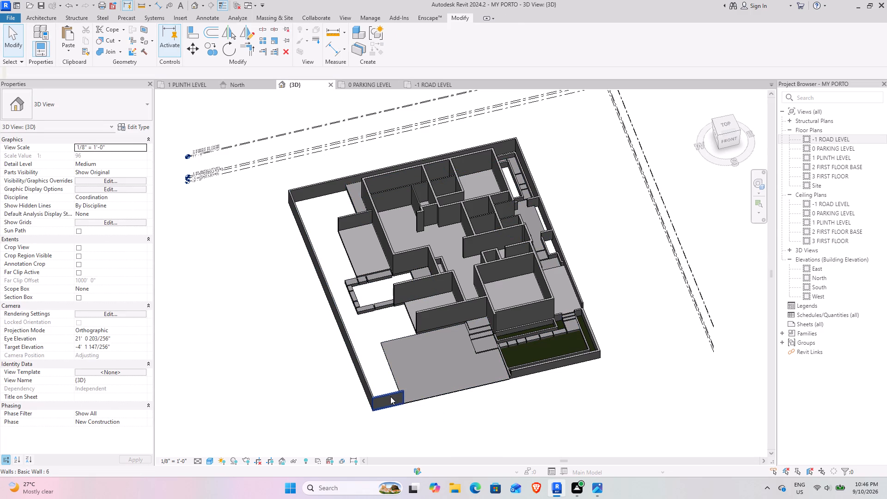
{"action": "left_click", "coordinate": [390, 396]}
{"action": "left_click", "coordinate": [100, 199]}
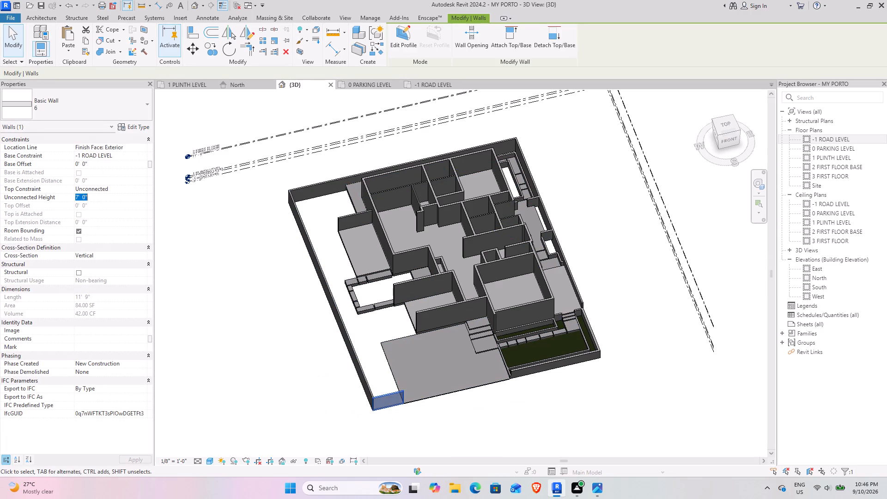
{"action": "key", "text": "4"}
{"action": "key", "text": "Return"}
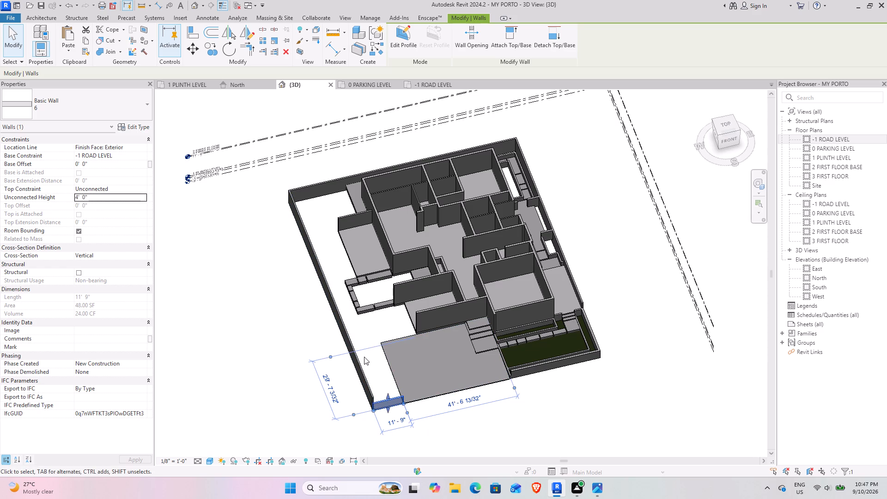
Examine the straight side boundary wall alongside the car porch in the -1 ROAD LEVEL plan.
{"action": "left_click", "coordinate": [425, 84]}
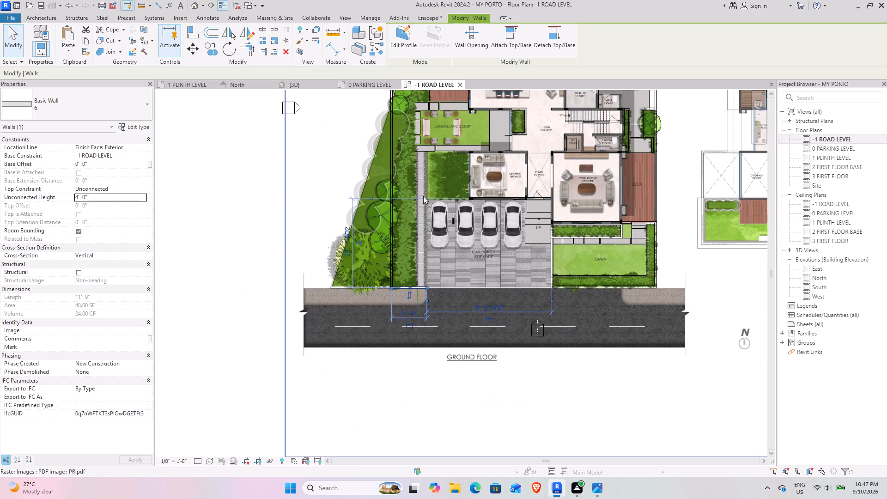
{"action": "scroll", "coordinate": [432, 237], "scroll_direction": "up", "scroll_amount": 4}
{"action": "middle_click_drag", "start_coordinate": [395, 184], "coordinate": [385, 234]}
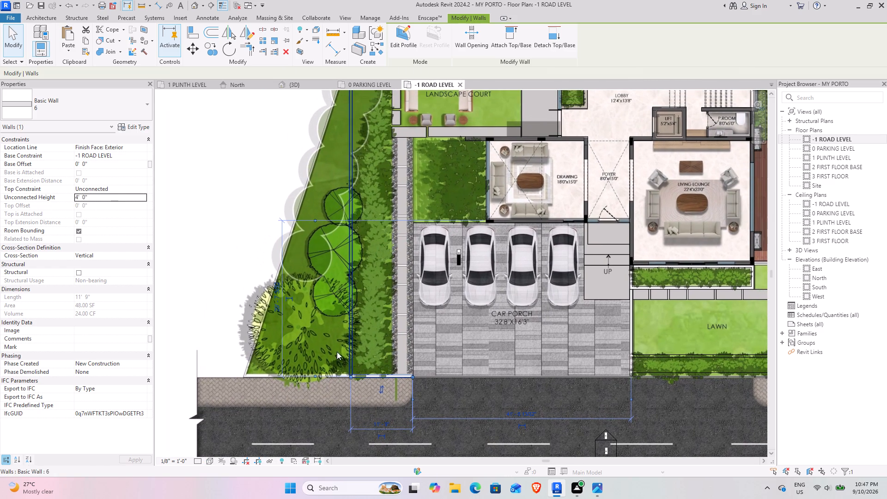
{"action": "left_click", "coordinate": [350, 330]}
{"action": "scroll", "coordinate": [357, 263], "scroll_direction": "up", "scroll_amount": 3}
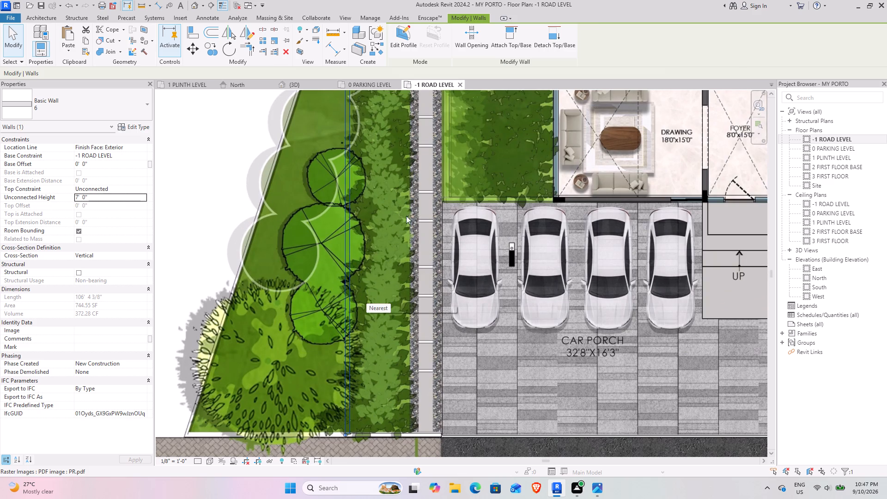
{"action": "scroll", "coordinate": [351, 246], "scroll_direction": "down", "scroll_amount": 3}
{"action": "middle_click_drag", "start_coordinate": [360, 265], "coordinate": [363, 313]}
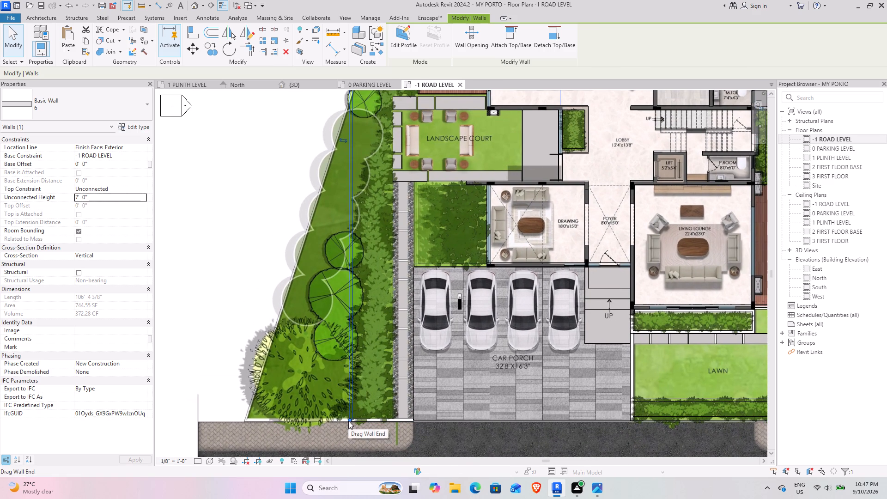
{"action": "scroll", "coordinate": [370, 243], "scroll_direction": "up", "scroll_amount": 4}
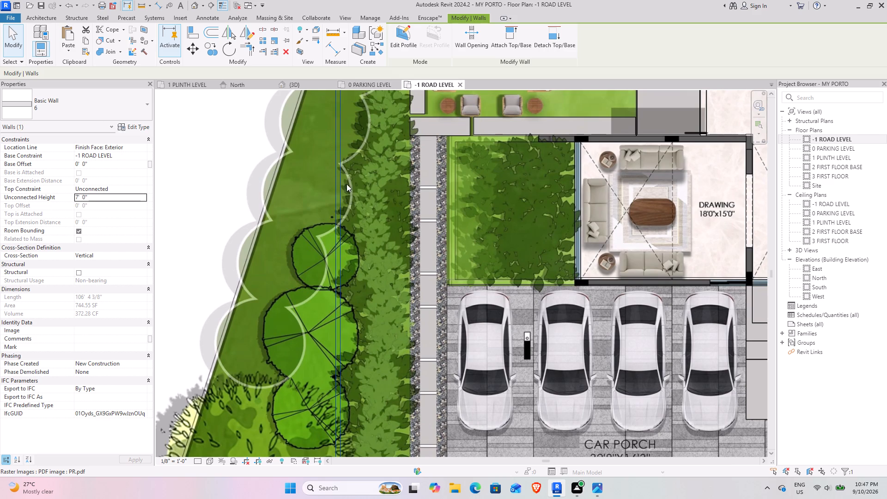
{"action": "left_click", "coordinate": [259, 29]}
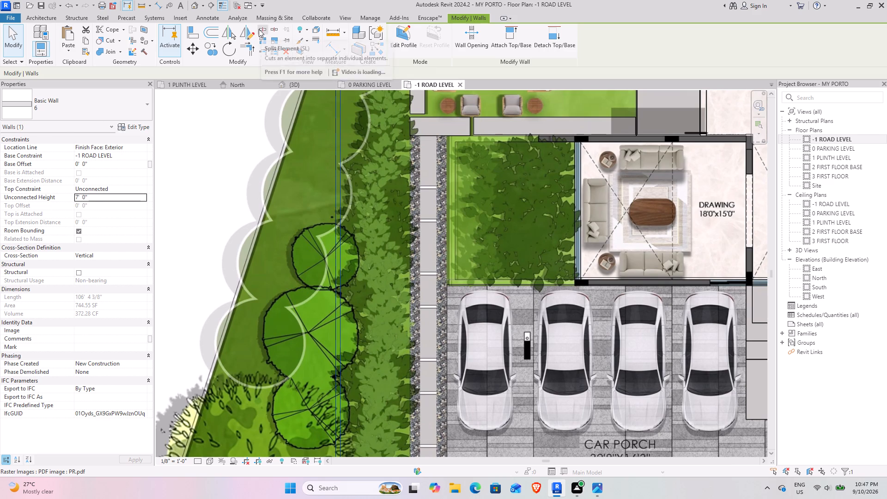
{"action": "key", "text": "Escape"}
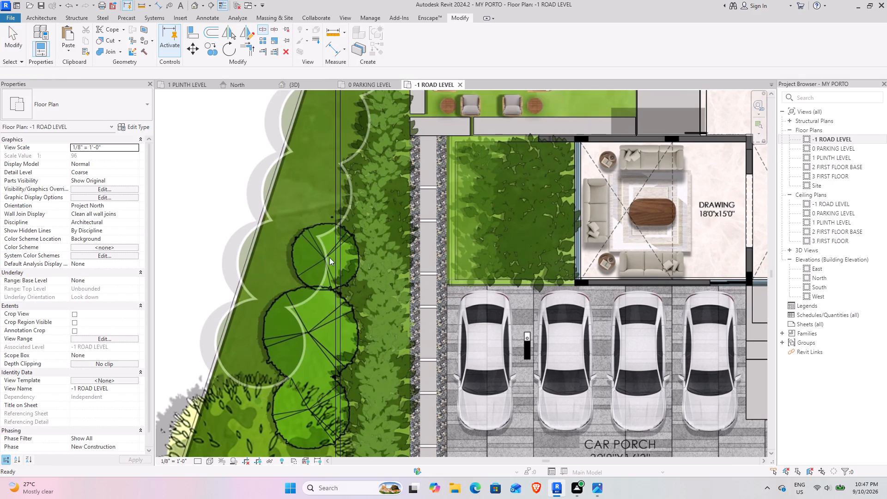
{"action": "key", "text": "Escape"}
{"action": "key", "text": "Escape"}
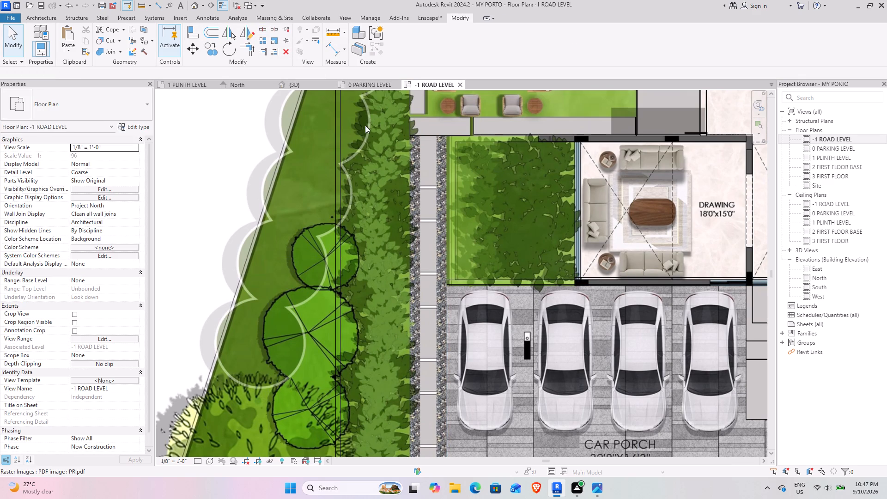
Draw a model line about 16' 6" long from the car porch's rear outer corner straight across the side boundary wall as a guide.
{"action": "type", "text": "LI"}
{"action": "scroll", "coordinate": [431, 279], "scroll_direction": "up", "scroll_amount": 3}
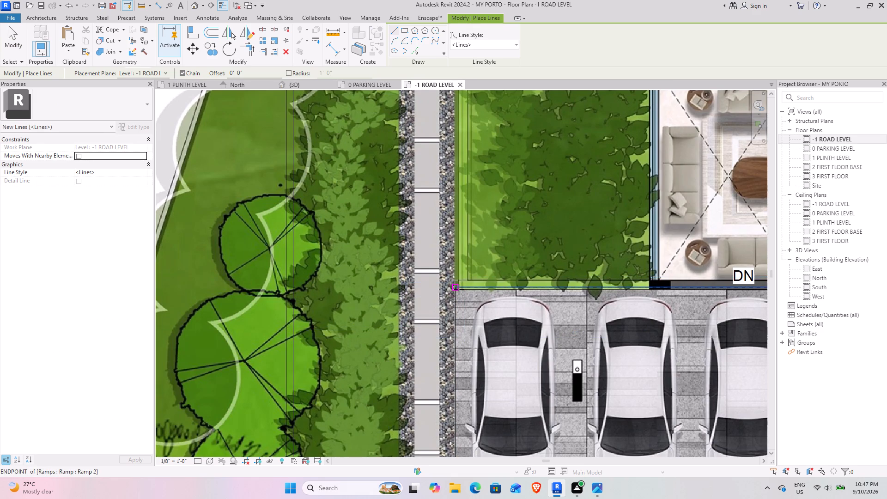
{"action": "left_click", "coordinate": [459, 289]}
{"action": "left_click", "coordinate": [222, 286]}
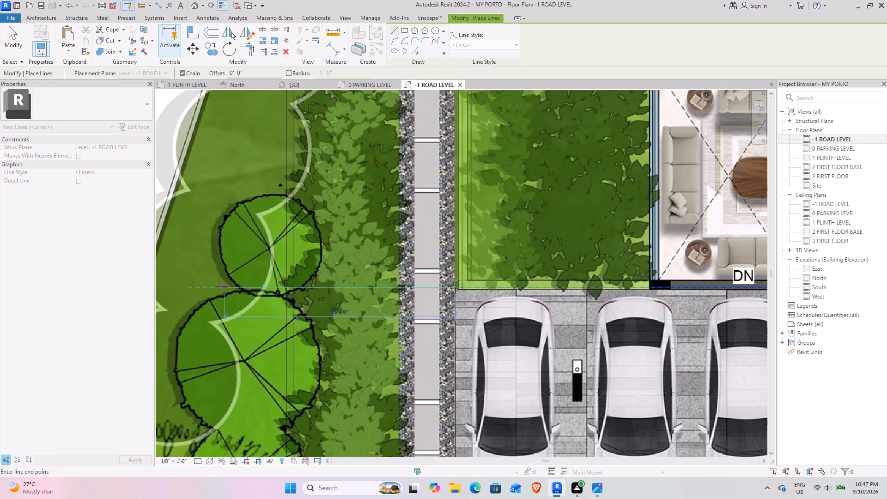
{"action": "key", "text": "Escape"}
{"action": "key", "text": "Escape"}
{"action": "scroll", "coordinate": [278, 279], "scroll_direction": "up", "scroll_amount": 4}
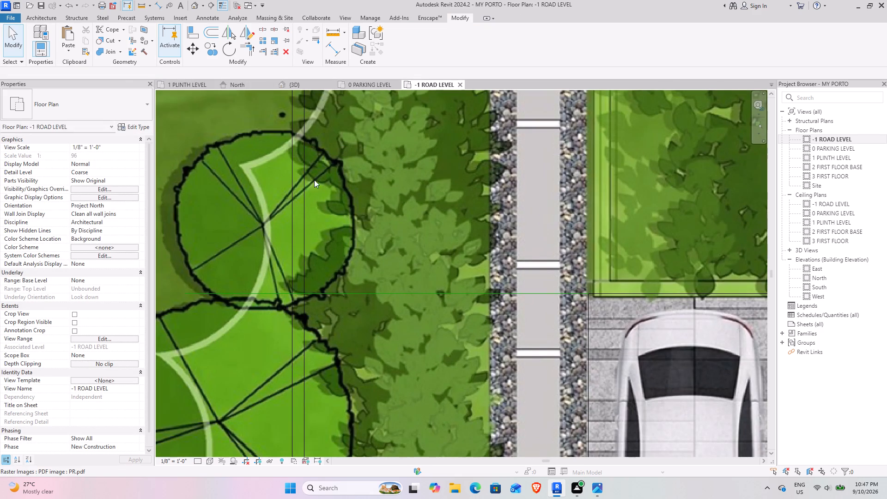
{"action": "key", "text": "Escape"}
{"action": "key", "text": "Escape"}
Split the straight side boundary wall where the guide line from the car porch corner crosses it.
{"action": "left_click", "coordinate": [306, 188]}
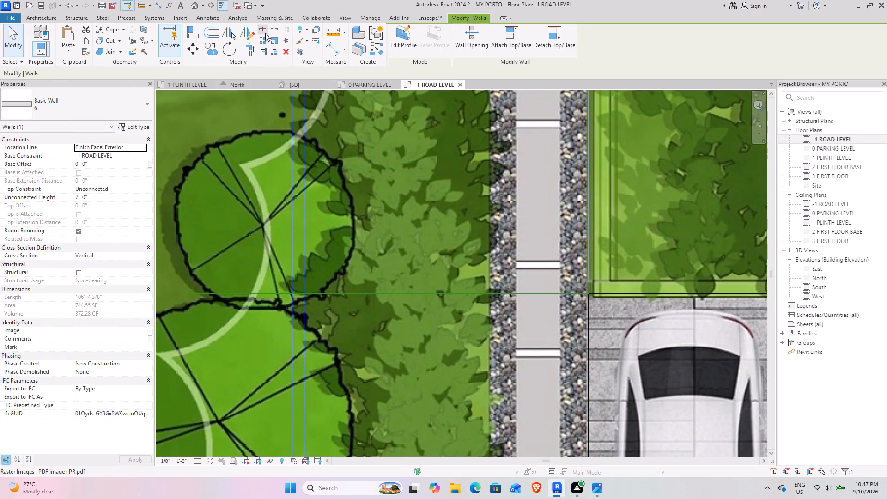
{"action": "left_click", "coordinate": [265, 33]}
{"action": "scroll", "coordinate": [305, 294], "scroll_direction": "up", "scroll_amount": 1}
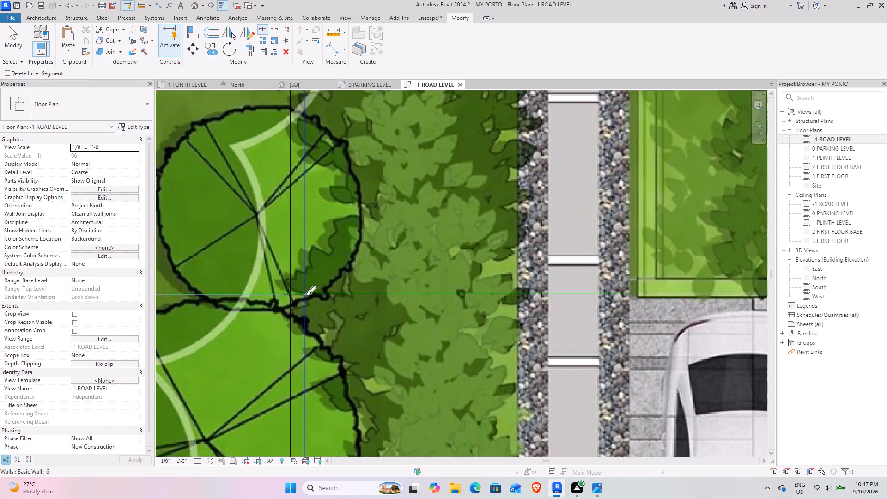
{"action": "scroll", "coordinate": [305, 294], "scroll_direction": "up", "scroll_amount": 6}
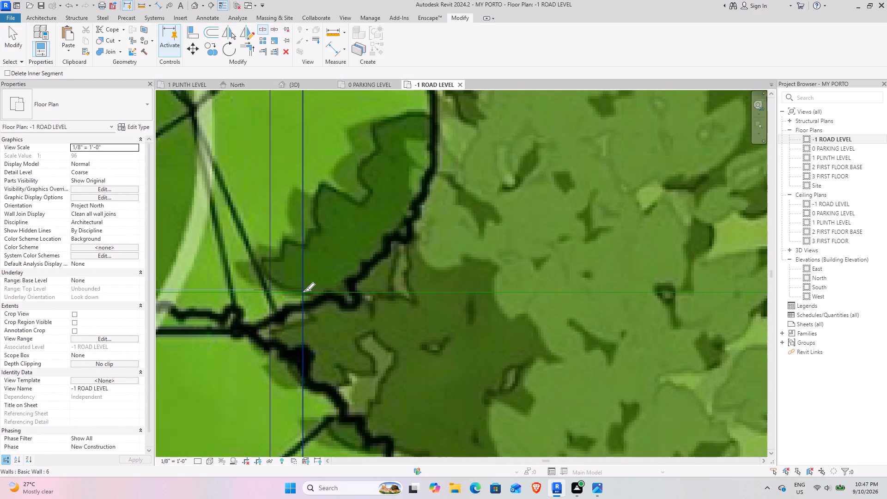
{"action": "left_click", "coordinate": [303, 291]}
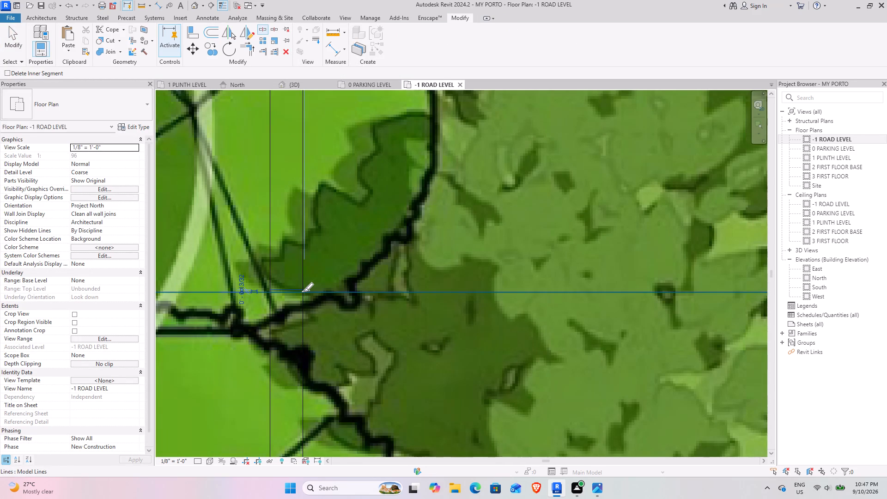
{"action": "key", "text": "Escape"}
{"action": "key", "text": "Escape"}
{"action": "key", "text": "Escape"}
Set the unconnected height of the side boundary wall's front segment beside the car porch to 4'.
{"action": "left_click", "coordinate": [307, 331]}
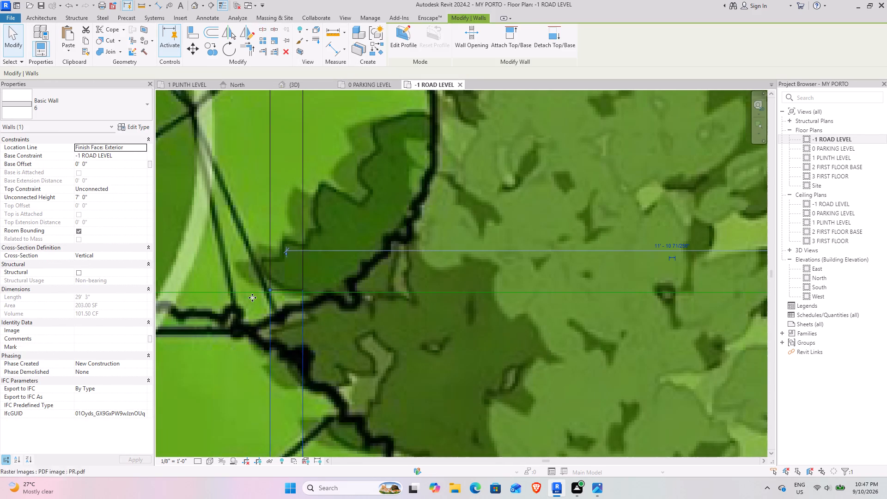
{"action": "left_click", "coordinate": [110, 195]}
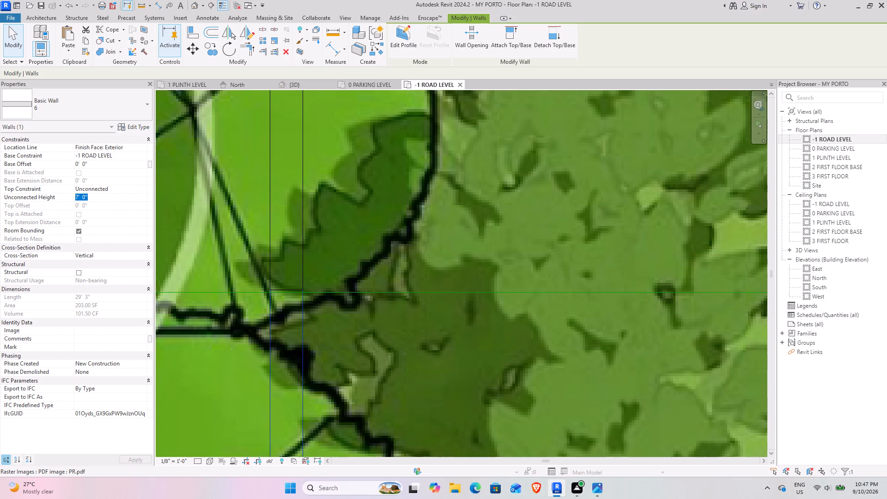
{"action": "key", "text": "4"}
{"action": "key", "text": "Return"}
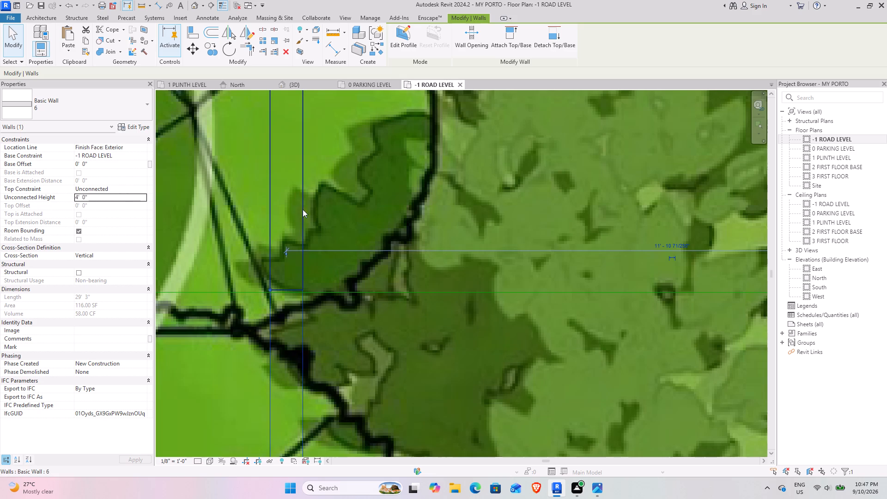
Delete the guide line across the side boundary wall.
{"action": "left_click", "coordinate": [252, 172]}
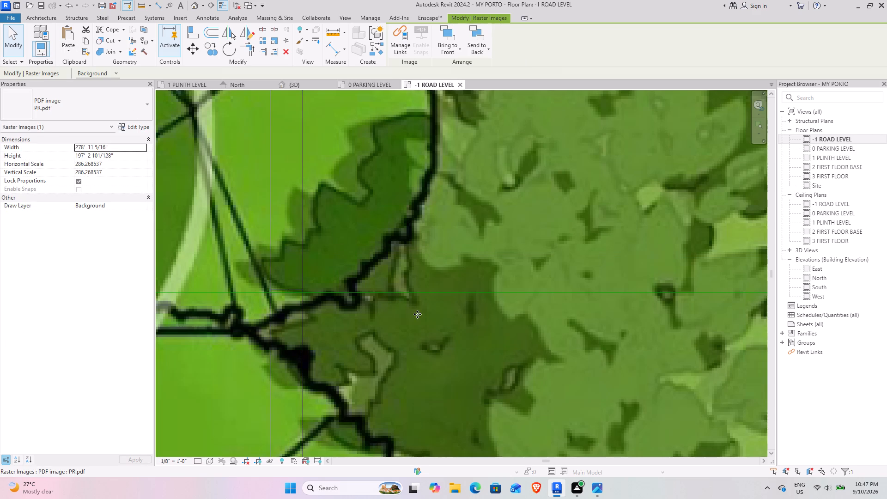
{"action": "key", "text": "Escape"}
{"action": "key", "text": "Escape"}
{"action": "left_click", "coordinate": [399, 293]}
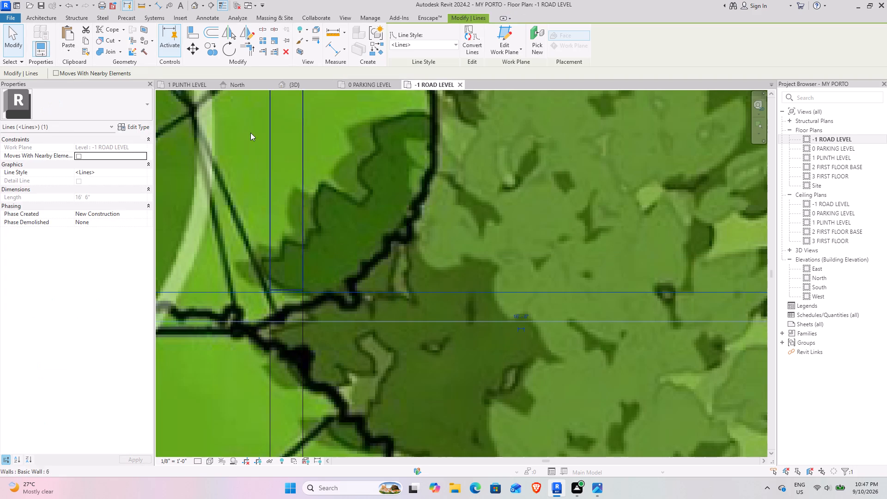
{"action": "left_click", "coordinate": [287, 51]}
In the 3D view, set the unconnected height of the rear boundary wall and both long side boundary walls to 11'.
{"action": "left_click", "coordinate": [300, 87]}
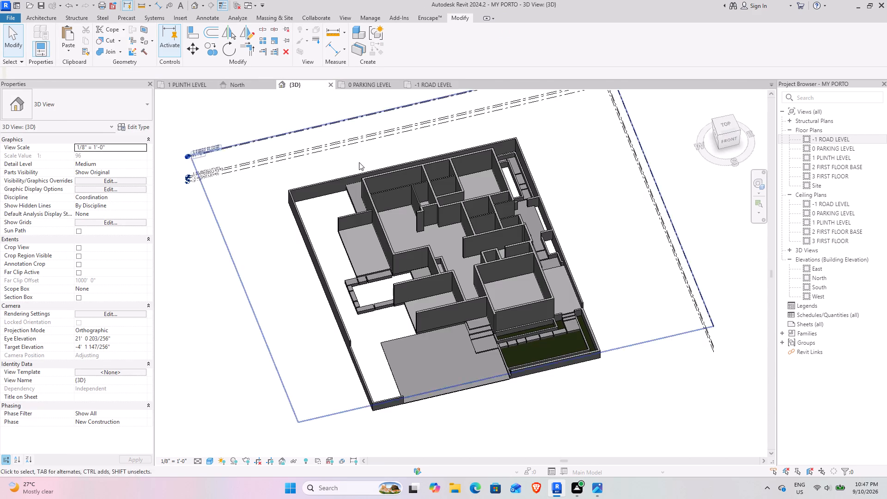
{"action": "scroll", "coordinate": [400, 436], "scroll_direction": "down", "scroll_amount": 3}
{"action": "middle_click_drag", "start_coordinate": [380, 430], "coordinate": [448, 311]}
{"action": "scroll", "coordinate": [443, 386], "scroll_direction": "up", "scroll_amount": 2}
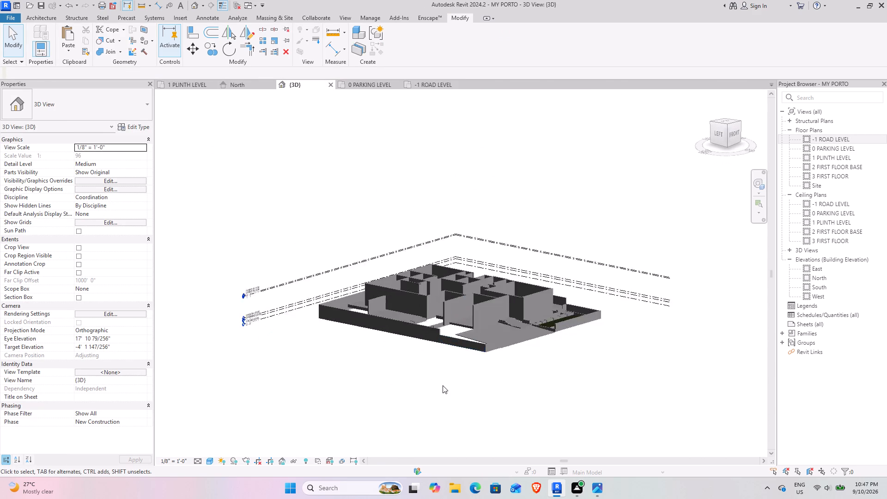
{"action": "scroll", "coordinate": [443, 385], "scroll_direction": "up", "scroll_amount": 3}
{"action": "middle_click_drag", "start_coordinate": [439, 346], "coordinate": [449, 323], "text": "shift"}
{"action": "scroll", "coordinate": [449, 324], "scroll_direction": "up", "scroll_amount": 1, "text": "shift"}
{"action": "left_click", "coordinate": [442, 253]}
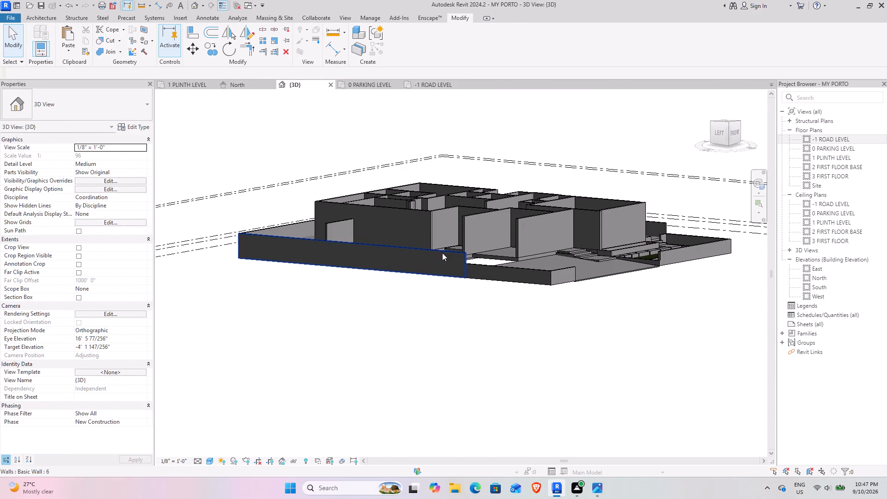
{"action": "scroll", "coordinate": [444, 254], "scroll_direction": "down", "scroll_amount": 4}
{"action": "middle_click_drag", "start_coordinate": [537, 270], "coordinate": [329, 292], "text": "shift"}
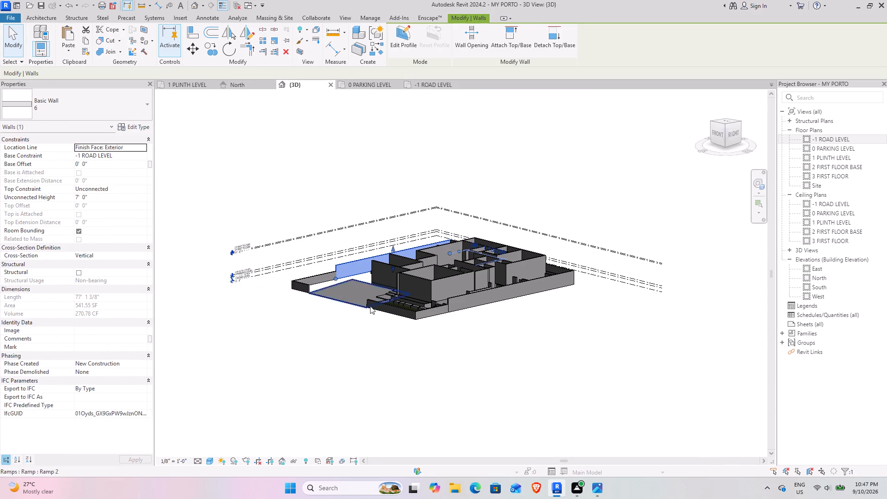
{"action": "left_click", "coordinate": [460, 300], "text": "ctrl"}
{"action": "scroll", "coordinate": [498, 302], "scroll_direction": "down", "scroll_amount": 4}
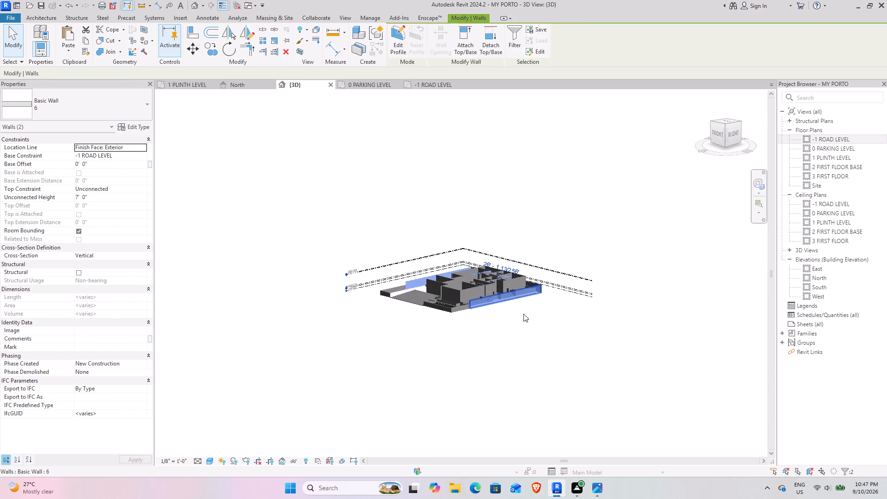
{"action": "middle_click_drag", "start_coordinate": [470, 329], "coordinate": [538, 418], "text": "shift"}
{"action": "scroll", "coordinate": [525, 335], "scroll_direction": "up", "scroll_amount": 7}
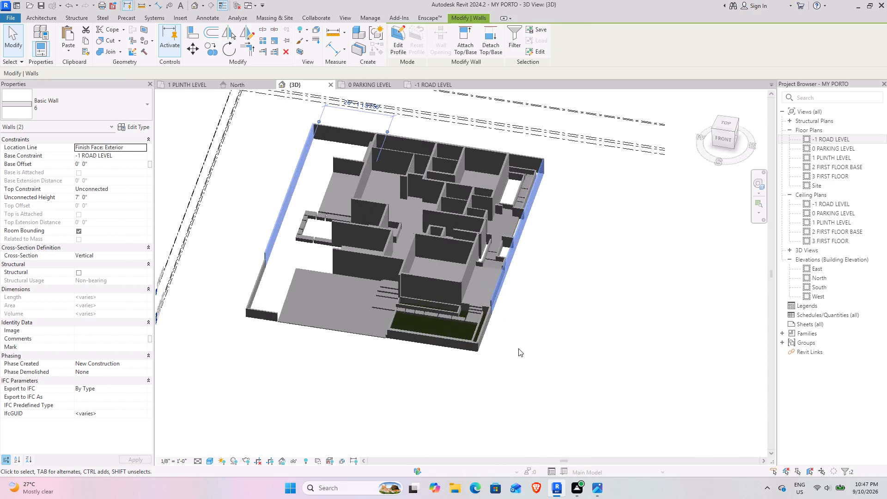
{"action": "middle_click_drag", "start_coordinate": [406, 361], "coordinate": [699, 270], "text": "shift"}
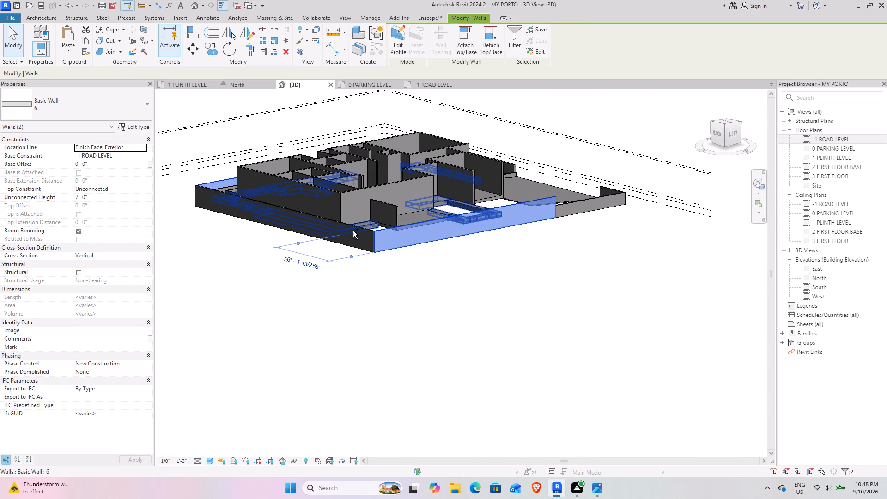
{"action": "left_click", "coordinate": [357, 227], "text": "ctrl"}
{"action": "scroll", "coordinate": [517, 286], "scroll_direction": "down", "scroll_amount": 4}
{"action": "middle_click_drag", "start_coordinate": [595, 281], "coordinate": [334, 326], "text": "shift"}
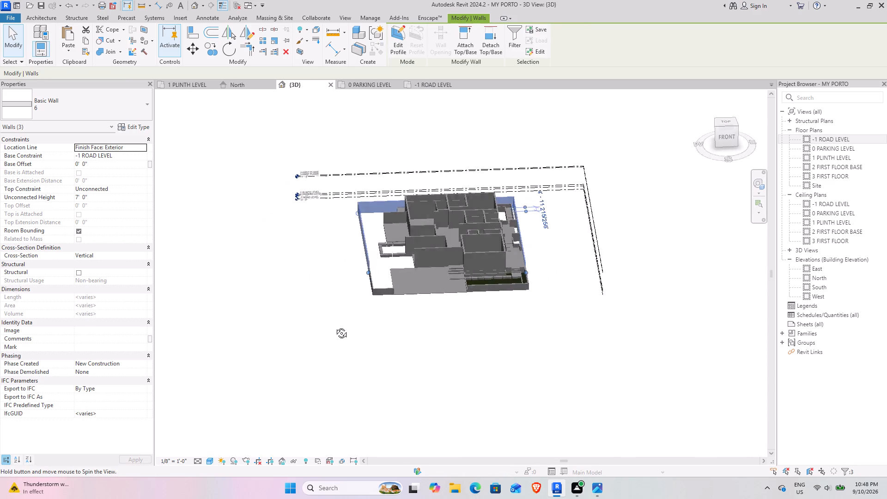
{"action": "middle_click_drag", "start_coordinate": [334, 326], "coordinate": [356, 334], "text": "shift"}
{"action": "left_click", "coordinate": [123, 201]}
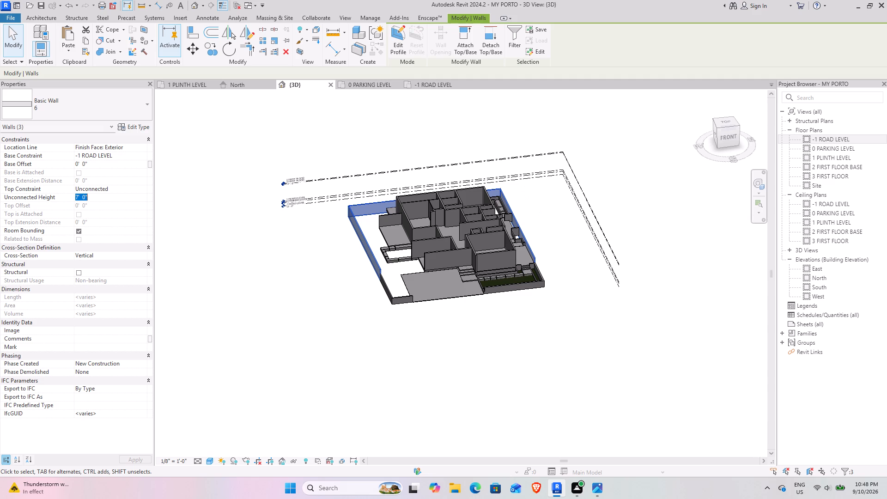
{"action": "type", "text": "11"}
{"action": "key", "text": "Return"}
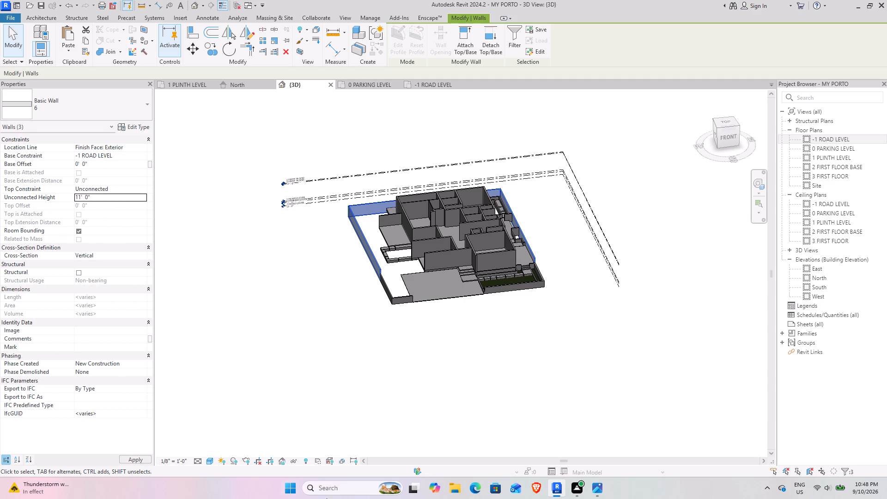
{"action": "left_click", "coordinate": [334, 304]}
Examine the boundary walls in 3D from several angles and compare their heights with the reference render.
{"action": "middle_click_drag", "start_coordinate": [333, 310], "coordinate": [337, 225], "text": "shift"}
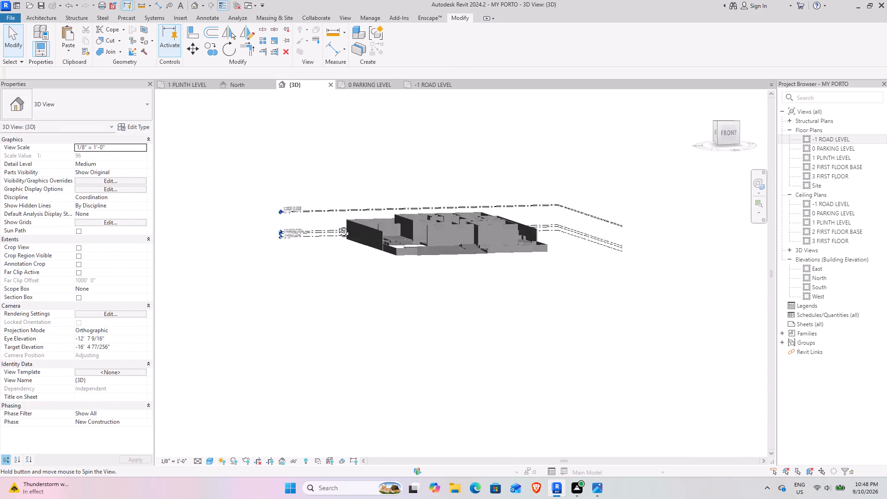
{"action": "middle_click_drag", "start_coordinate": [337, 225], "coordinate": [337, 225], "text": "shift"}
{"action": "scroll", "coordinate": [362, 214], "scroll_direction": "up", "scroll_amount": 8}
{"action": "middle_click_drag", "start_coordinate": [394, 322], "coordinate": [358, 359], "text": "shift"}
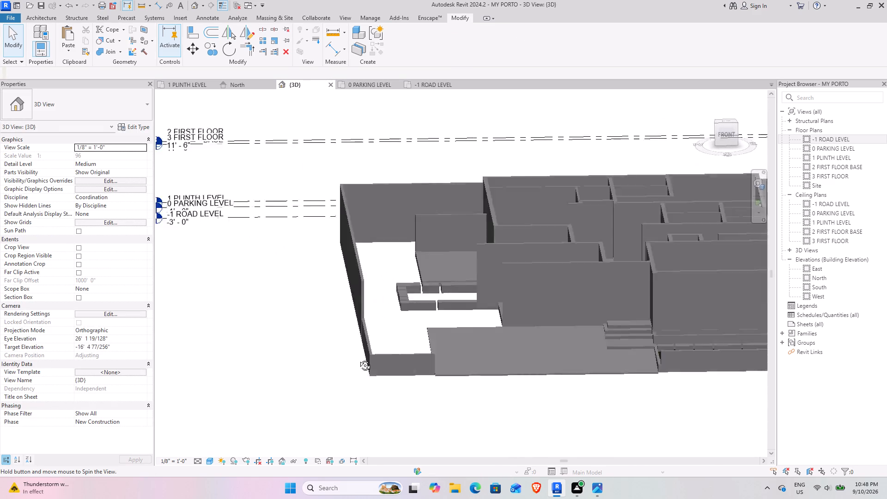
{"action": "middle_click_drag", "start_coordinate": [358, 359], "coordinate": [352, 359], "text": "shift"}
{"action": "scroll", "coordinate": [351, 359], "scroll_direction": "down", "scroll_amount": 5}
{"action": "middle_click_drag", "start_coordinate": [502, 390], "coordinate": [581, 349], "text": "shift"}
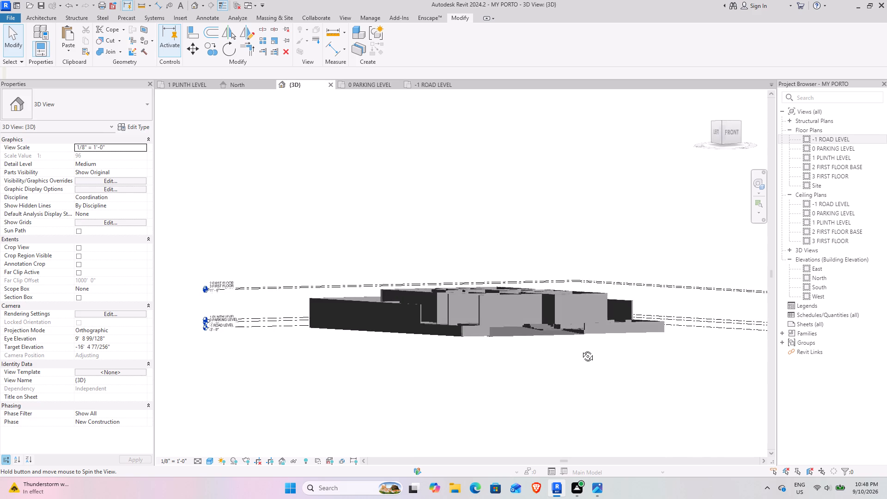
{"action": "middle_click_drag", "start_coordinate": [581, 349], "coordinate": [458, 395], "text": "shift"}
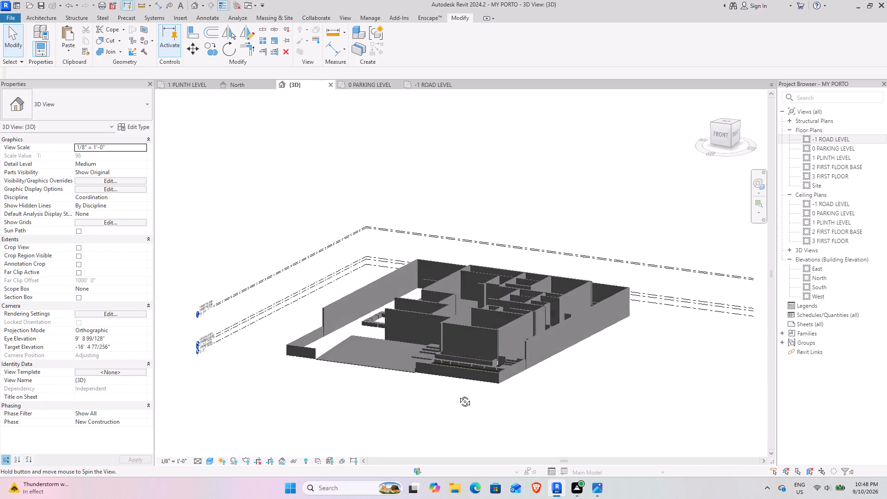
{"action": "middle_click_drag", "start_coordinate": [458, 395], "coordinate": [458, 395], "text": "shift"}
{"action": "key", "text": "alt+Tab"}
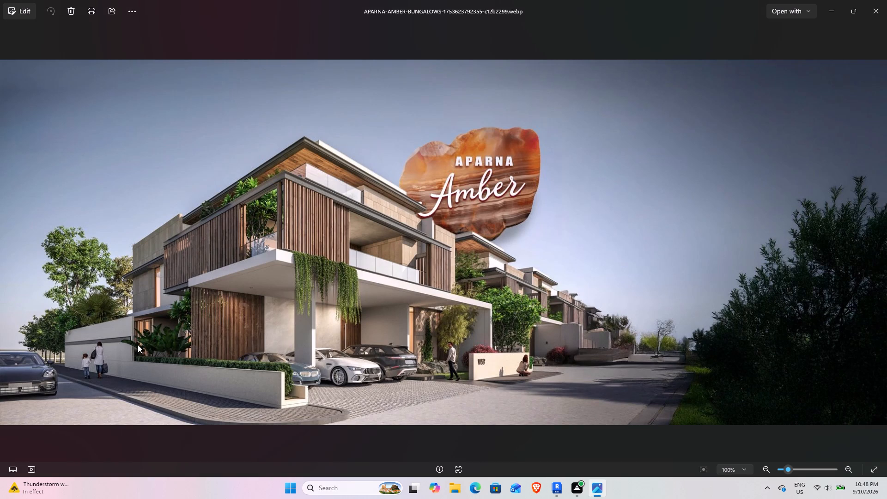
{"action": "key", "text": "alt+Tab"}
Inspect the 3D model around the car porch, entrance steps, front lawn and side boundary walls.
{"action": "middle_click_drag", "start_coordinate": [337, 353], "coordinate": [485, 323], "text": "shift"}
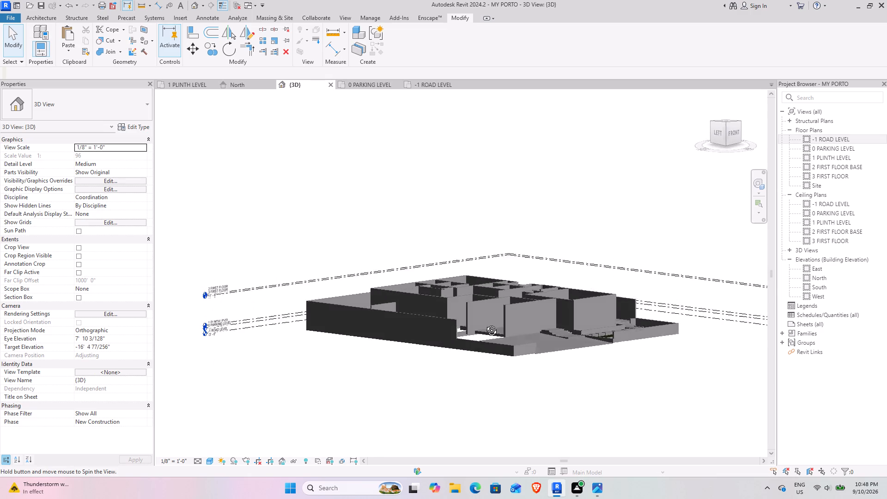
{"action": "middle_click_drag", "start_coordinate": [485, 323], "coordinate": [376, 391], "text": "shift"}
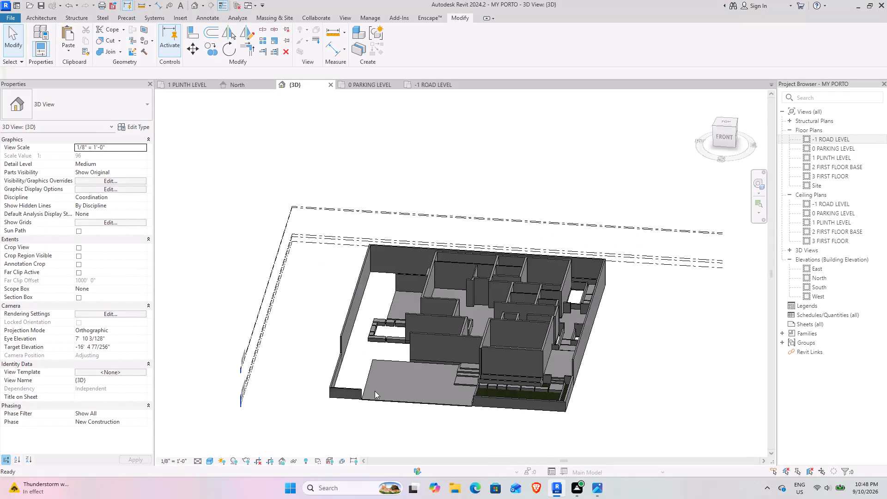
{"action": "middle_click_drag", "start_coordinate": [374, 391], "coordinate": [323, 376], "text": "shift"}
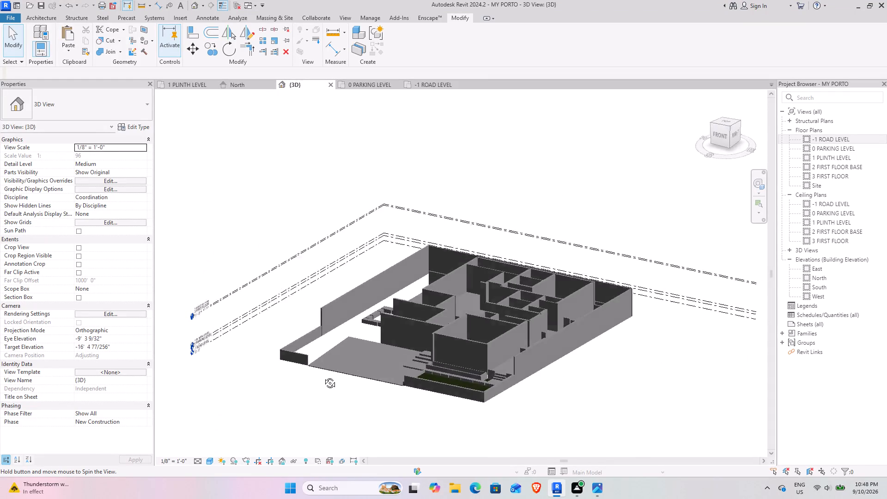
{"action": "middle_click_drag", "start_coordinate": [323, 376], "coordinate": [421, 417], "text": "shift"}
{"action": "scroll", "coordinate": [420, 395], "scroll_direction": "down", "scroll_amount": 4}
{"action": "middle_click_drag", "start_coordinate": [422, 393], "coordinate": [386, 417], "text": "shift"}
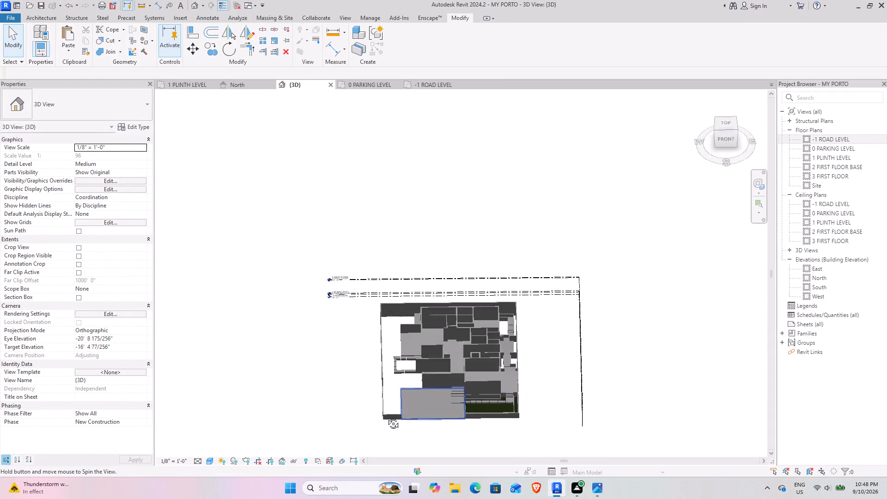
{"action": "middle_click_drag", "start_coordinate": [386, 417], "coordinate": [384, 421], "text": "shift"}
{"action": "scroll", "coordinate": [417, 381], "scroll_direction": "up", "scroll_amount": 4}
{"action": "middle_click_drag", "start_coordinate": [431, 430], "coordinate": [464, 393], "text": "shift"}
{"action": "middle_click_drag", "start_coordinate": [460, 390], "coordinate": [431, 352]}
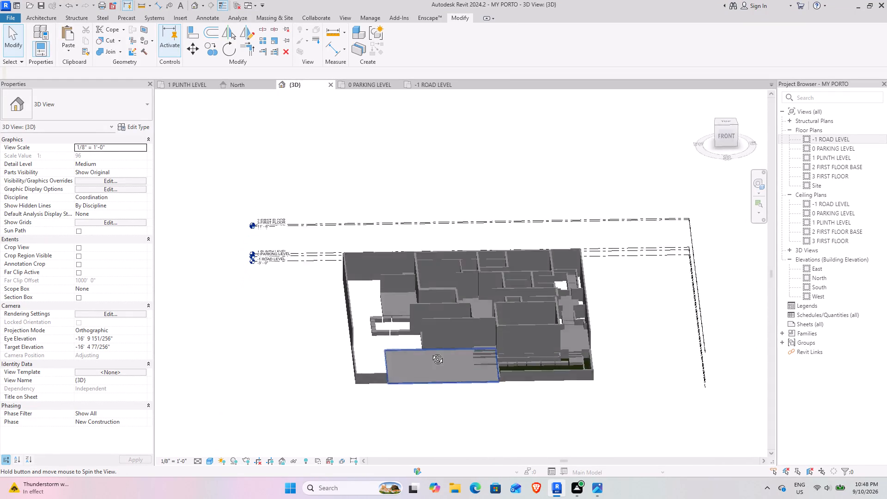
{"action": "middle_click_drag", "start_coordinate": [431, 352], "coordinate": [432, 377]}
{"action": "middle_click_drag", "start_coordinate": [435, 385], "coordinate": [459, 315]}
{"action": "scroll", "coordinate": [483, 341], "scroll_direction": "up", "scroll_amount": 4}
{"action": "middle_click_drag", "start_coordinate": [480, 387], "coordinate": [535, 340], "text": "shift"}
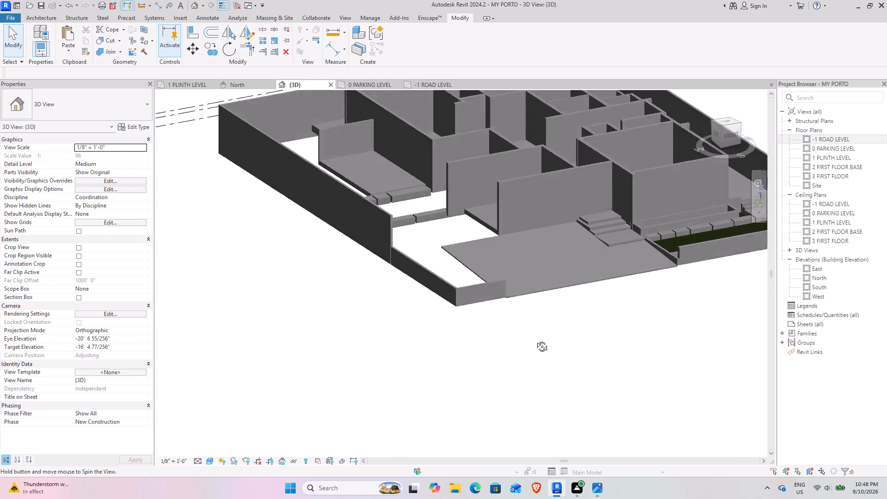
{"action": "middle_click_drag", "start_coordinate": [535, 340], "coordinate": [502, 320], "text": "shift"}
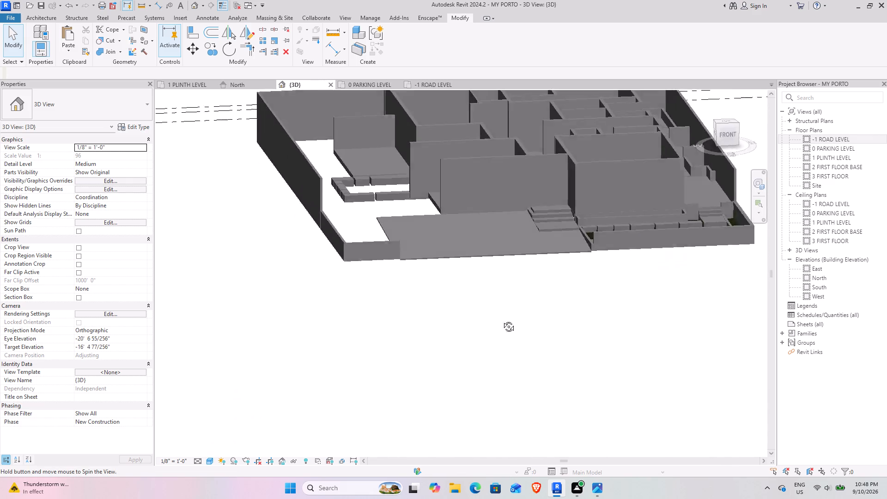
{"action": "middle_click_drag", "start_coordinate": [502, 320], "coordinate": [521, 324], "text": "shift"}
{"action": "middle_click_drag", "start_coordinate": [529, 312], "coordinate": [413, 370]}
{"action": "middle_click", "coordinate": [415, 370], "text": "shift"}
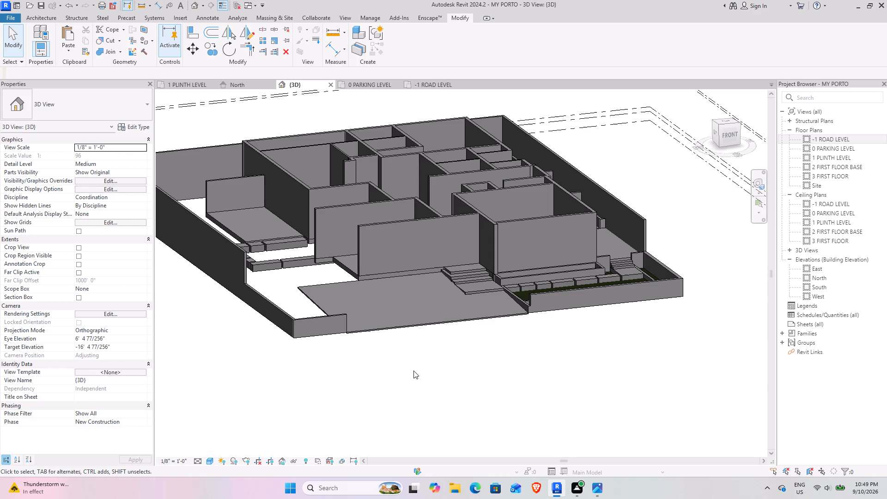
{"action": "scroll", "coordinate": [413, 370], "scroll_direction": "down", "scroll_amount": 4}
{"action": "middle_click_drag", "start_coordinate": [427, 354], "coordinate": [415, 389], "text": "shift"}
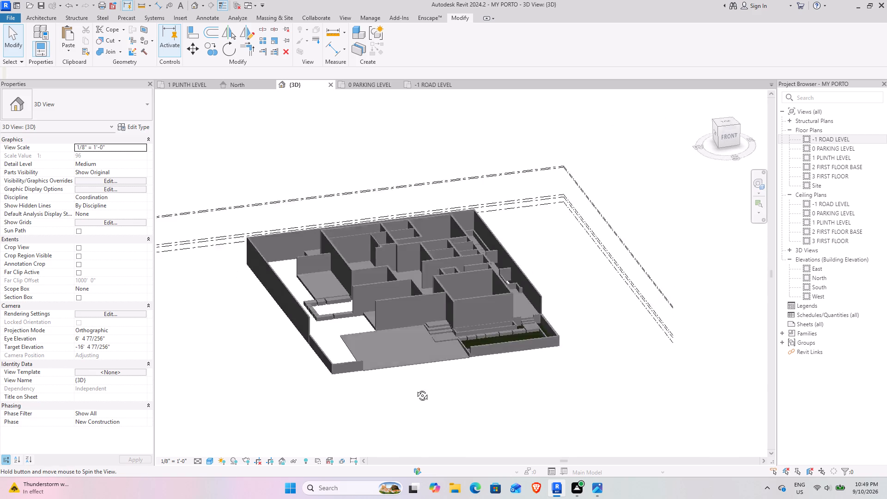
{"action": "middle_click_drag", "start_coordinate": [415, 389], "coordinate": [389, 444], "text": "shift"}
{"action": "scroll", "coordinate": [396, 289], "scroll_direction": "up", "scroll_amount": 4}
{"action": "middle_click_drag", "start_coordinate": [403, 371], "coordinate": [464, 284]}
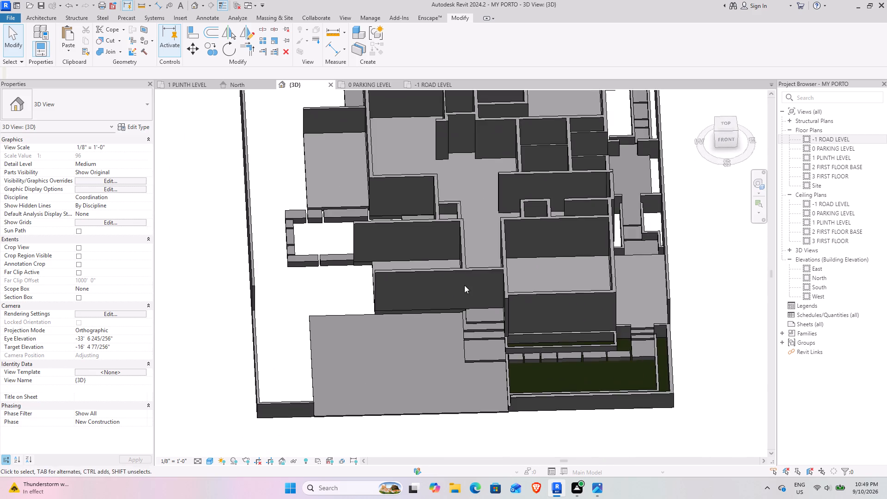
{"action": "middle_click_drag", "start_coordinate": [461, 286], "coordinate": [318, 384], "text": "shift"}
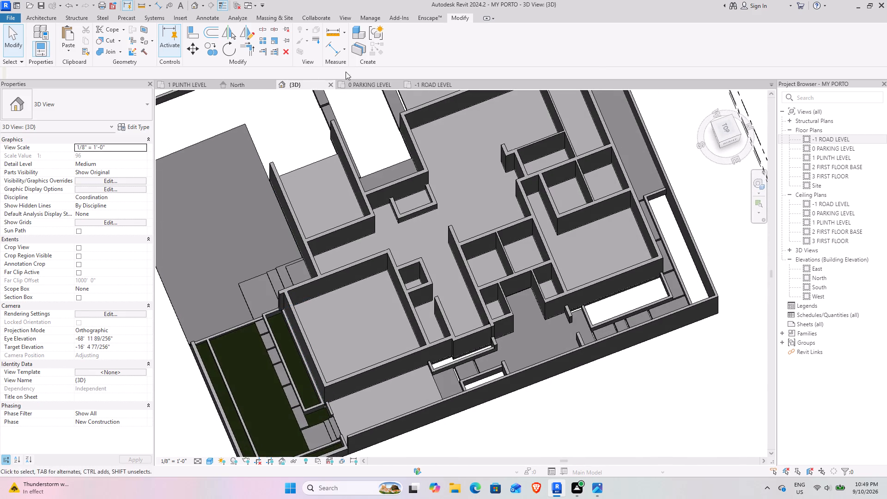
Examine the 1 PLINTH LEVEL floor plan around the landscape court, car porch and front lawn with its hedge borders.
{"action": "left_click", "coordinate": [197, 84]}
{"action": "scroll", "coordinate": [347, 267], "scroll_direction": "down", "scroll_amount": 5}
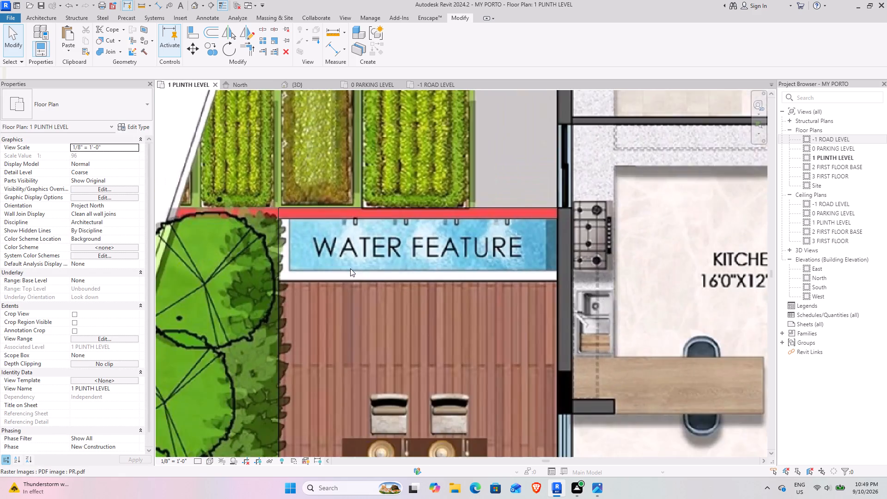
{"action": "scroll", "coordinate": [350, 268], "scroll_direction": "down", "scroll_amount": 5}
{"action": "middle_click_drag", "start_coordinate": [333, 304], "coordinate": [368, 209]}
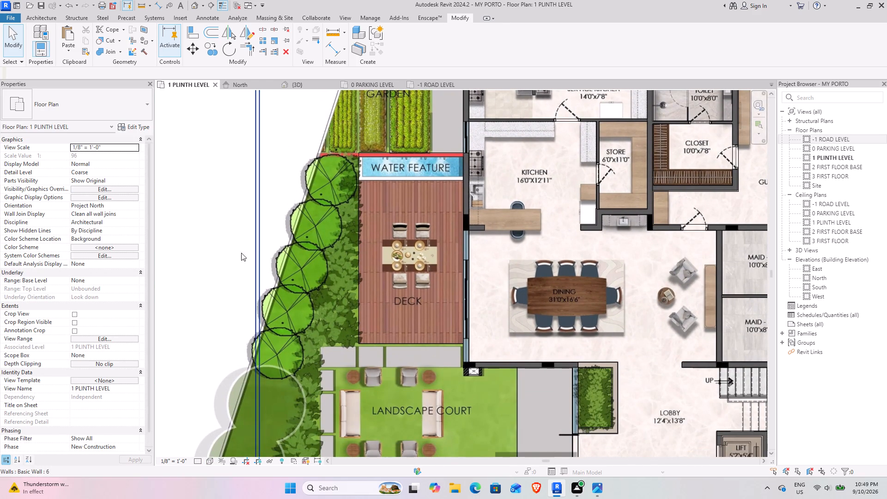
{"action": "scroll", "coordinate": [349, 289], "scroll_direction": "down", "scroll_amount": 6}
{"action": "middle_click_drag", "start_coordinate": [334, 346], "coordinate": [316, 197]}
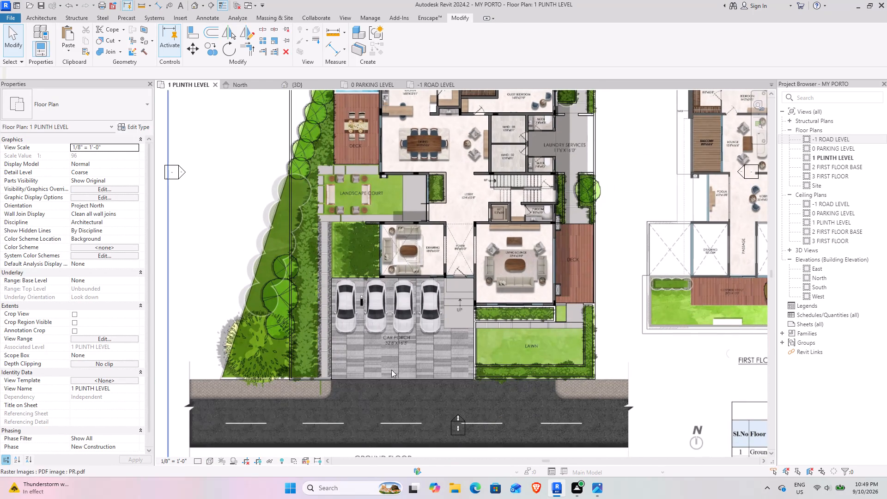
{"action": "scroll", "coordinate": [297, 345], "scroll_direction": "up", "scroll_amount": 4}
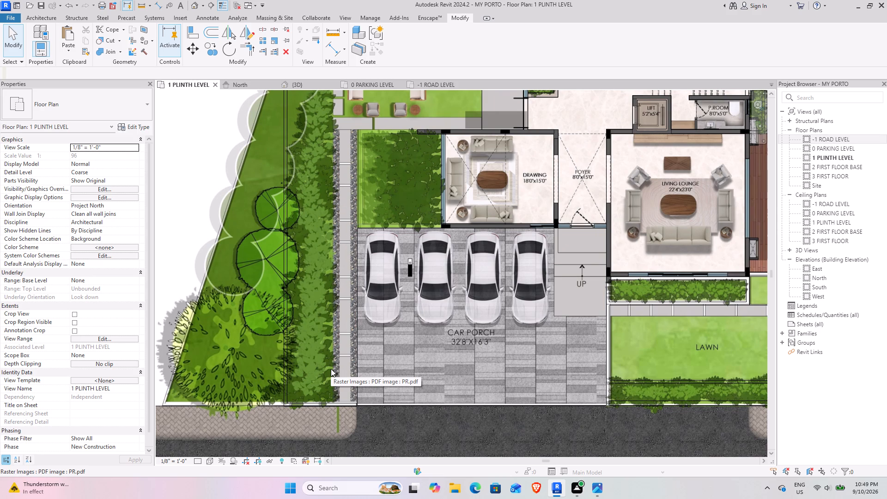
{"action": "scroll", "coordinate": [359, 213], "scroll_direction": "up", "scroll_amount": 4}
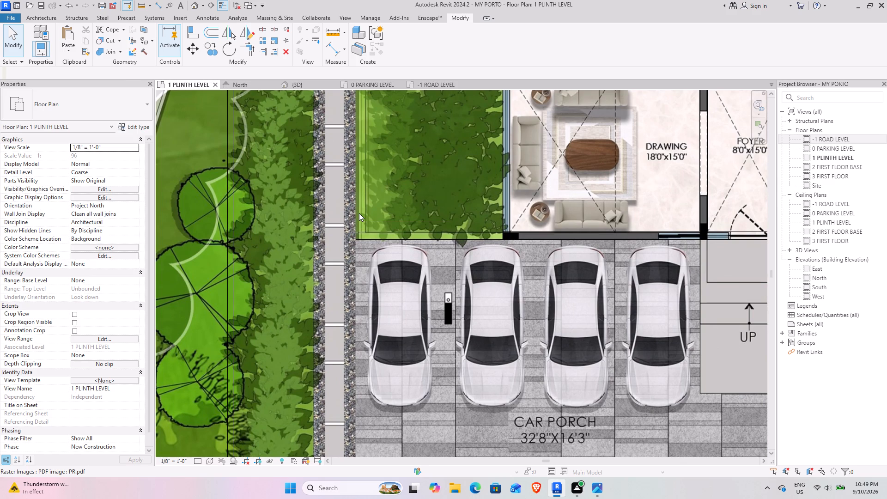
{"action": "scroll", "coordinate": [347, 216], "scroll_direction": "down", "scroll_amount": 8}
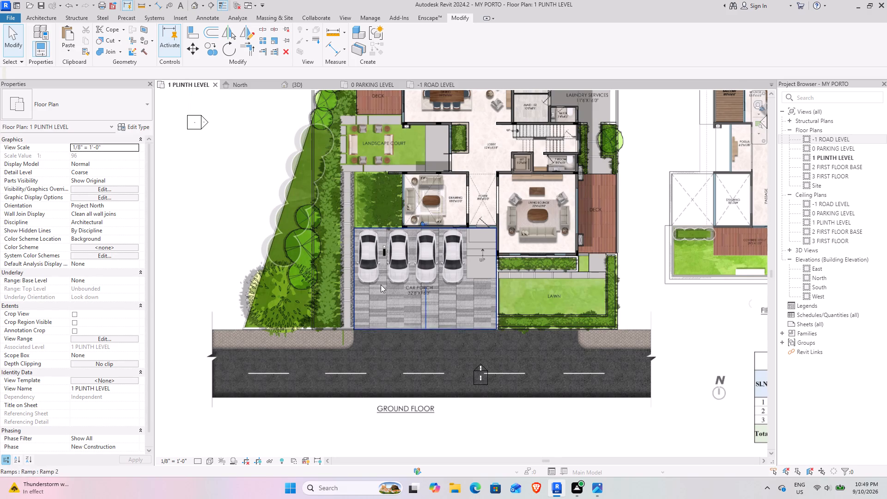
{"action": "scroll", "coordinate": [532, 329], "scroll_direction": "up", "scroll_amount": 4}
{"action": "scroll", "coordinate": [495, 310], "scroll_direction": "up", "scroll_amount": 4}
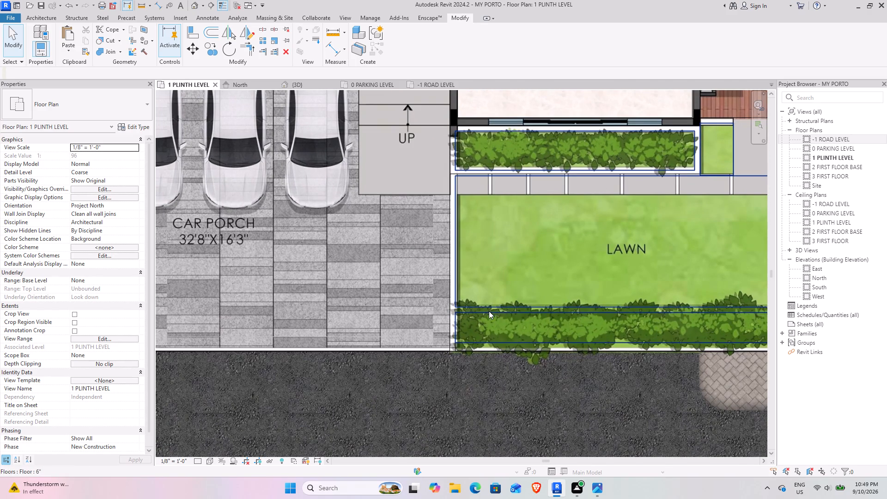
{"action": "scroll", "coordinate": [492, 304], "scroll_direction": "up", "scroll_amount": 7}
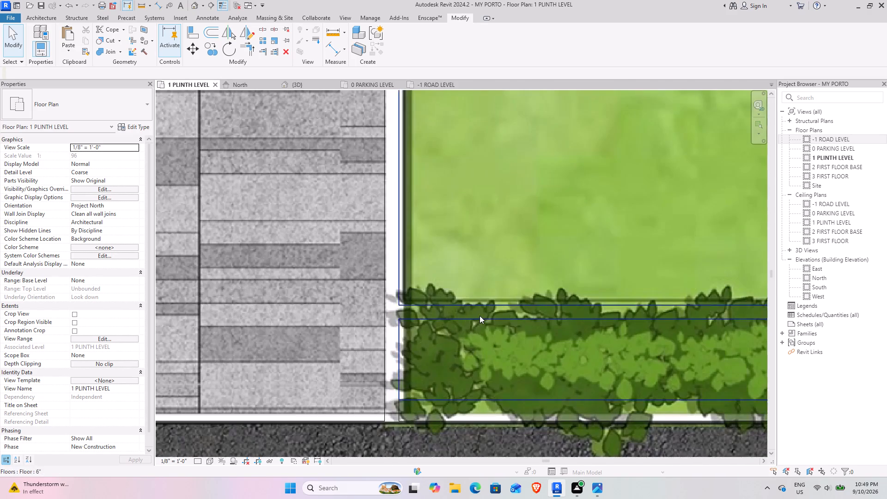
{"action": "scroll", "coordinate": [486, 220], "scroll_direction": "down", "scroll_amount": 4}
{"action": "middle_click_drag", "start_coordinate": [683, 233], "coordinate": [346, 257]}
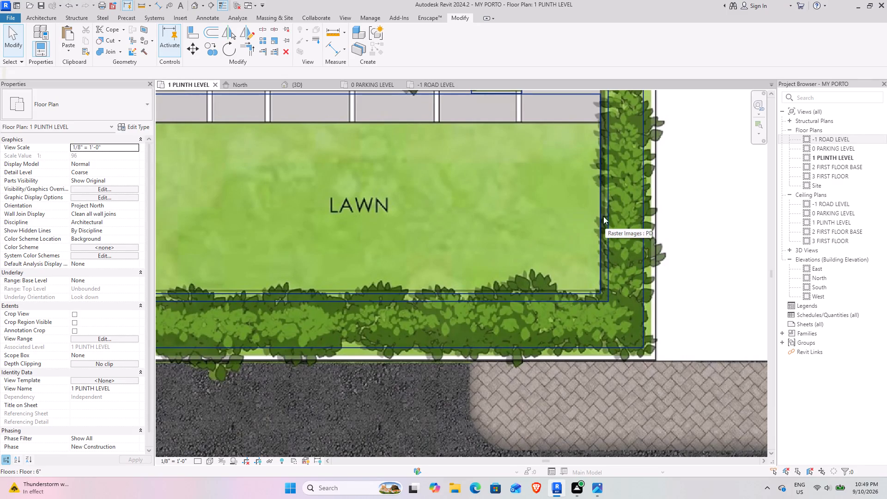
On the -1 ROAD LEVEL plan, draw a 1' 6" high Basic Wall 6 about 61' 10" long, from the front boundary wall along the planting bed to the landscape court's far corner.
{"action": "middle_click_drag", "start_coordinate": [615, 178], "coordinate": [560, 321]}
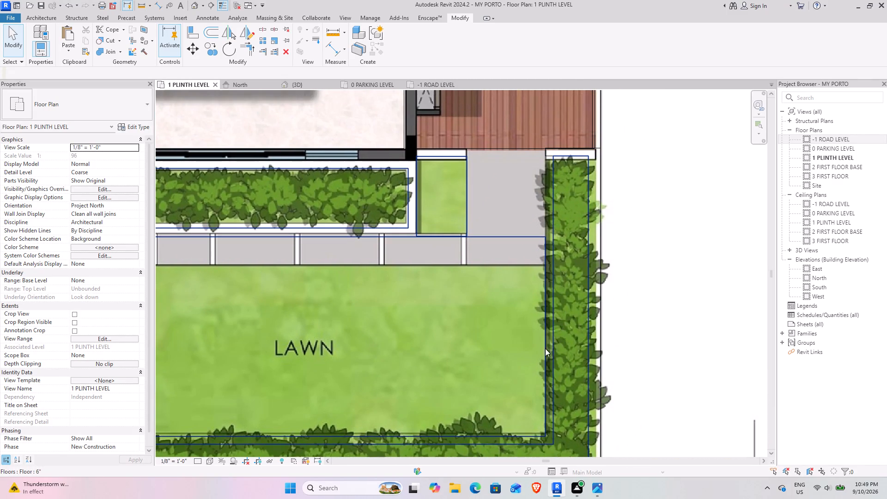
{"action": "scroll", "coordinate": [577, 339], "scroll_direction": "down", "scroll_amount": 5}
{"action": "middle_click", "coordinate": [516, 367], "text": "shift"}
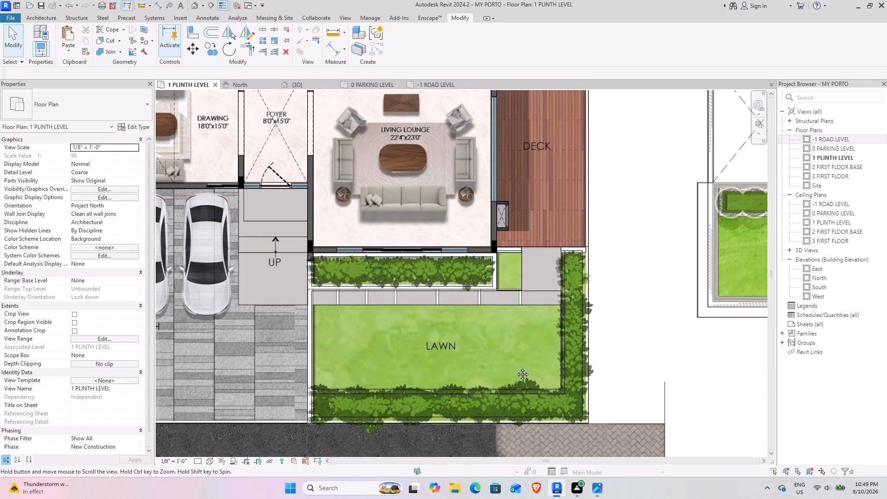
{"action": "left_click", "coordinate": [423, 84]}
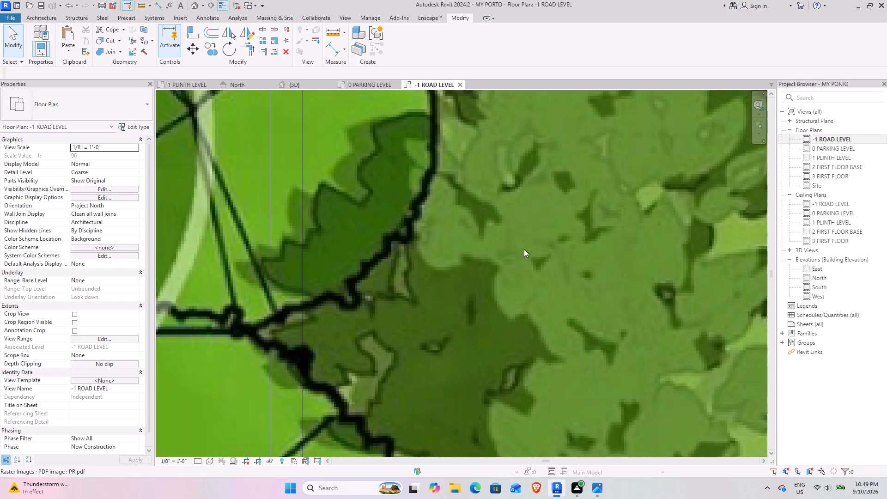
{"action": "scroll", "coordinate": [523, 250], "scroll_direction": "down", "scroll_amount": 16}
{"action": "middle_click_drag", "start_coordinate": [595, 325], "coordinate": [326, 176]}
{"action": "middle_click_drag", "start_coordinate": [565, 276], "coordinate": [336, 226]}
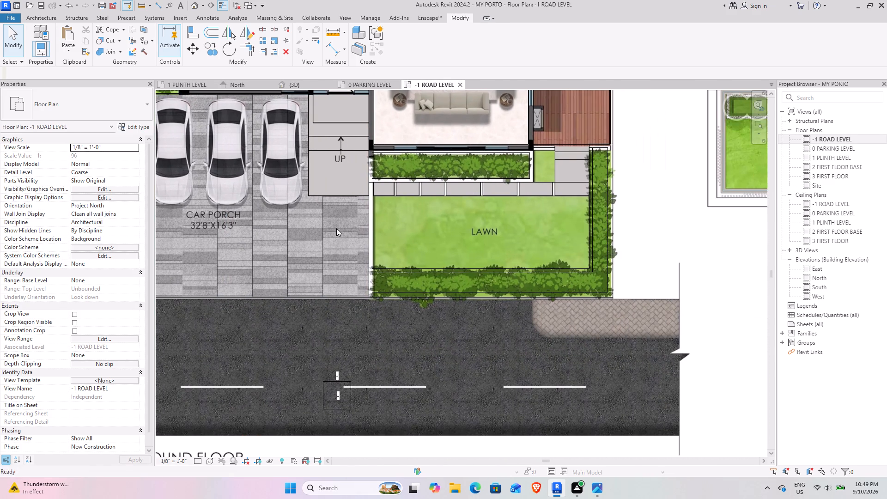
{"action": "left_click", "coordinate": [542, 270]}
{"action": "middle_click_drag", "start_coordinate": [303, 230], "coordinate": [617, 221]}
{"action": "scroll", "coordinate": [389, 263], "scroll_direction": "up", "scroll_amount": 2}
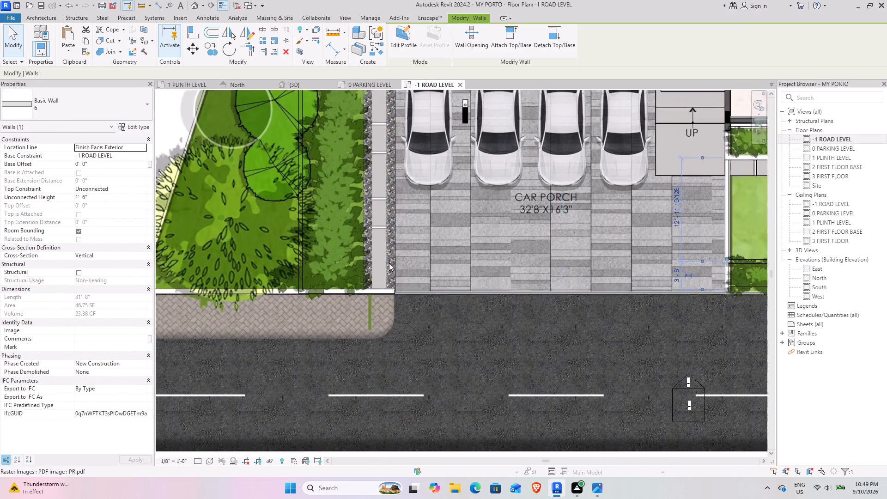
{"action": "scroll", "coordinate": [389, 263], "scroll_direction": "up", "scroll_amount": 2}
{"action": "middle_click_drag", "start_coordinate": [304, 273], "coordinate": [326, 311]}
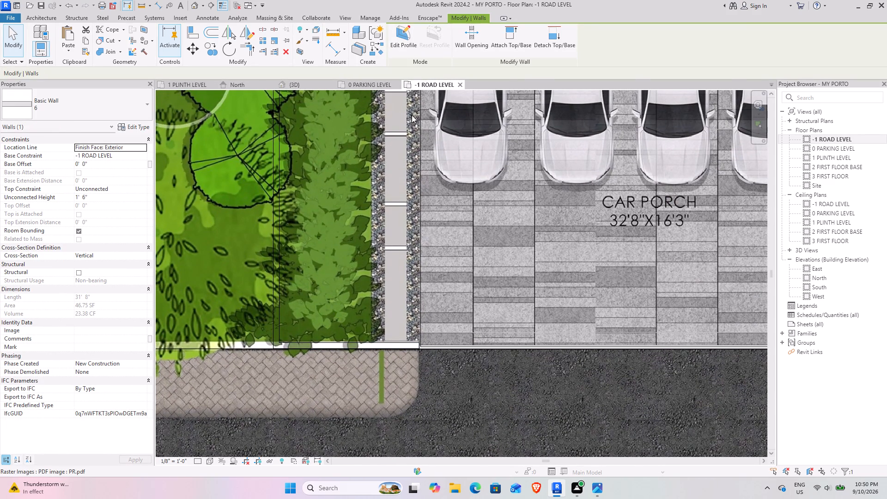
{"action": "left_click", "coordinate": [376, 53]}
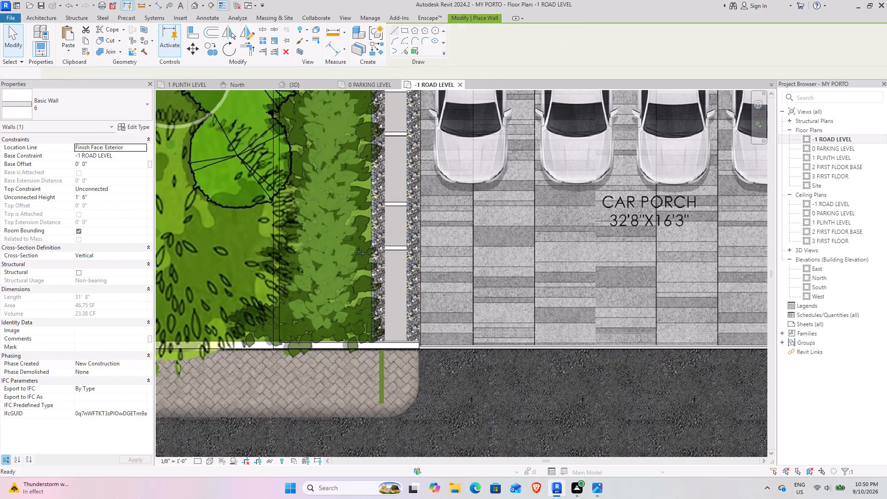
{"action": "scroll", "coordinate": [370, 317], "scroll_direction": "up", "scroll_amount": 7}
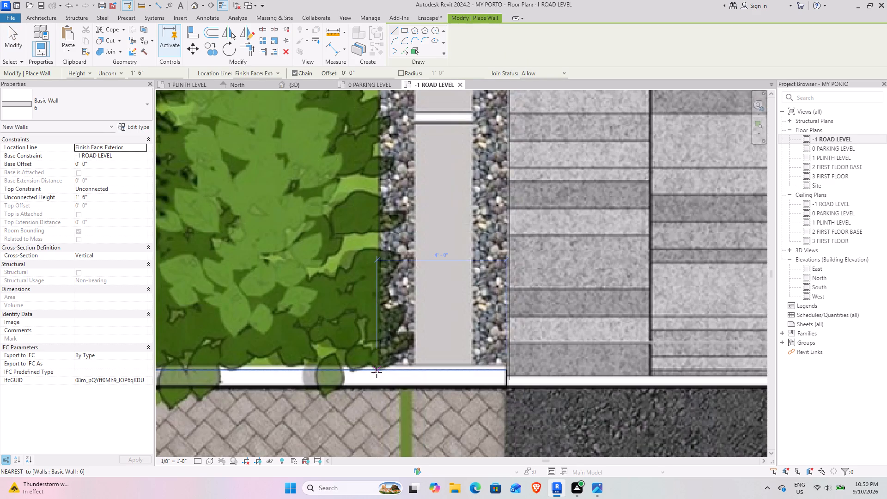
{"action": "left_click", "coordinate": [378, 371]}
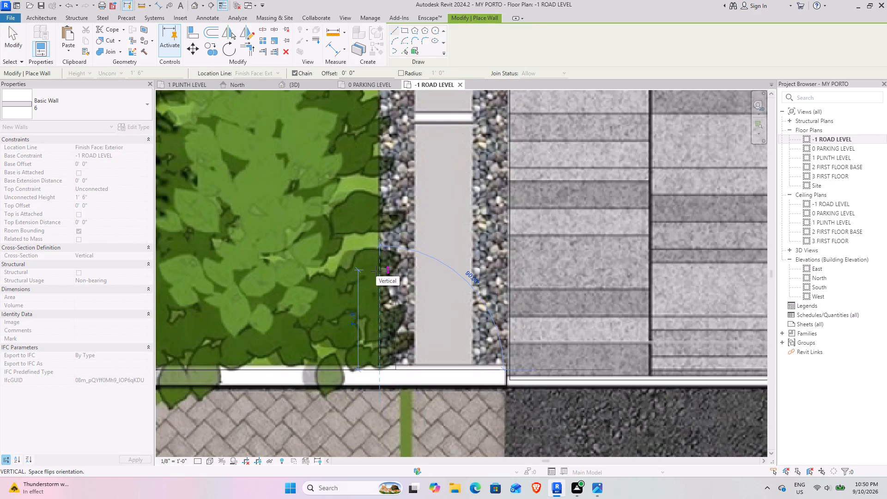
{"action": "key", "text": "space"}
{"action": "scroll", "coordinate": [380, 220], "scroll_direction": "down", "scroll_amount": 8}
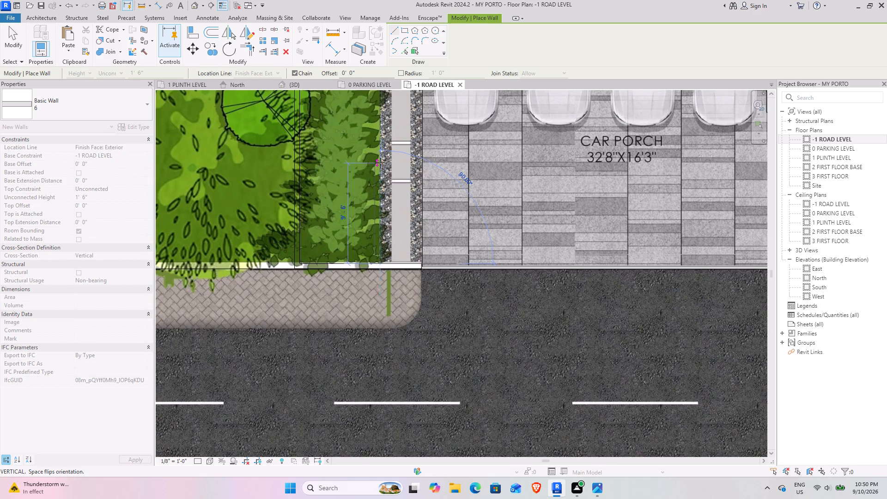
{"action": "middle_click_drag", "start_coordinate": [379, 168], "coordinate": [356, 436]}
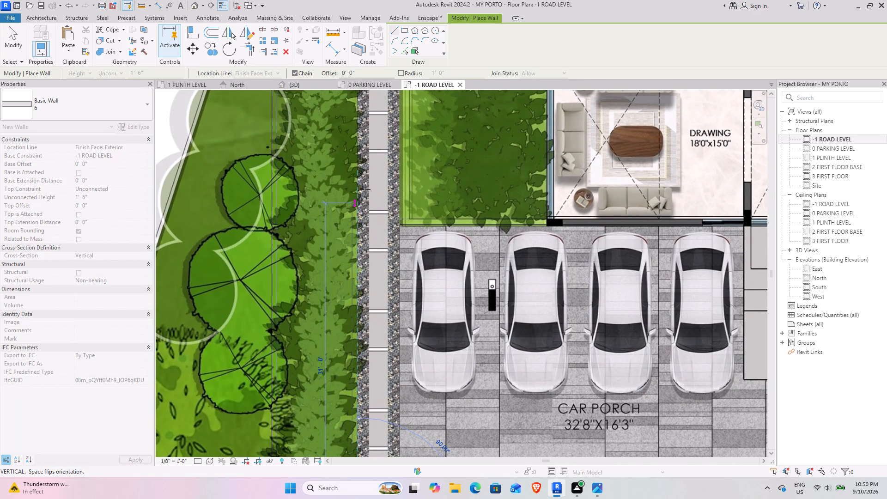
{"action": "middle_click_drag", "start_coordinate": [365, 183], "coordinate": [361, 405]}
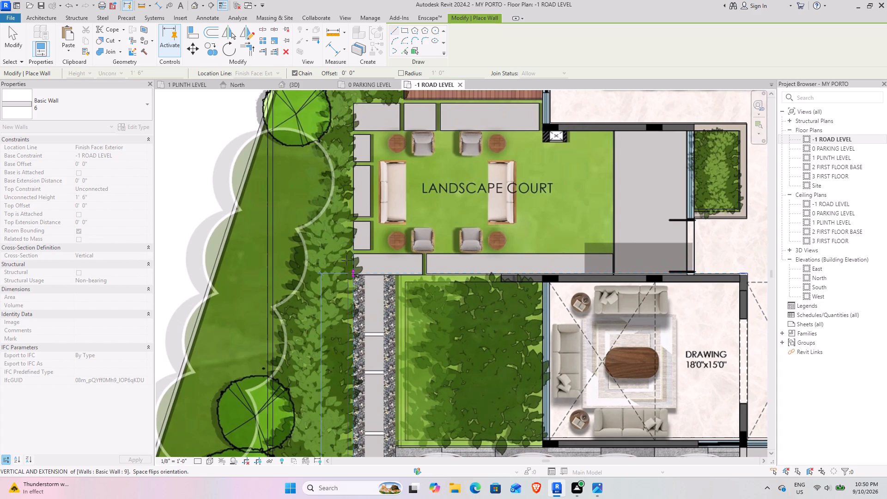
{"action": "middle_click_drag", "start_coordinate": [351, 265], "coordinate": [352, 433]}
{"action": "scroll", "coordinate": [366, 271], "scroll_direction": "up", "scroll_amount": 6}
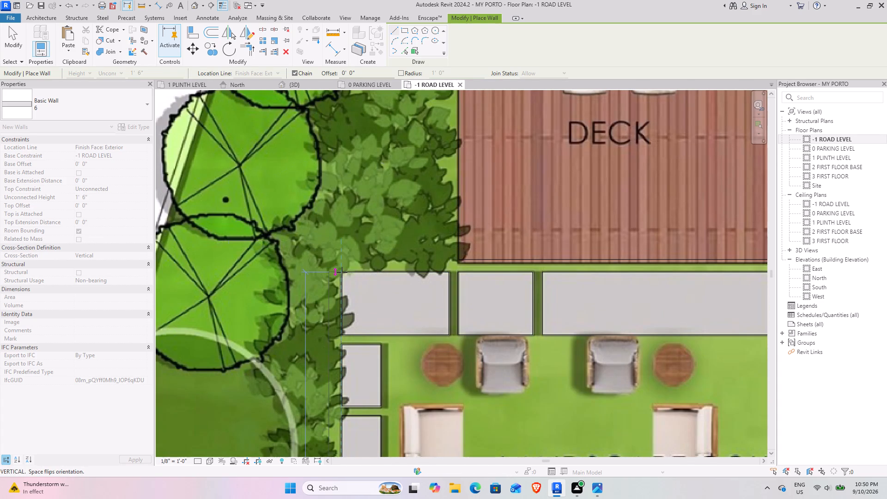
{"action": "left_click", "coordinate": [342, 272]}
Continue the wall across to the deck's edge and along the deck and water feature up to the kitchen garden divider, and finish the chain.
{"action": "scroll", "coordinate": [348, 251], "scroll_direction": "down", "scroll_amount": 4}
{"action": "middle_click_drag", "start_coordinate": [347, 249], "coordinate": [355, 338]}
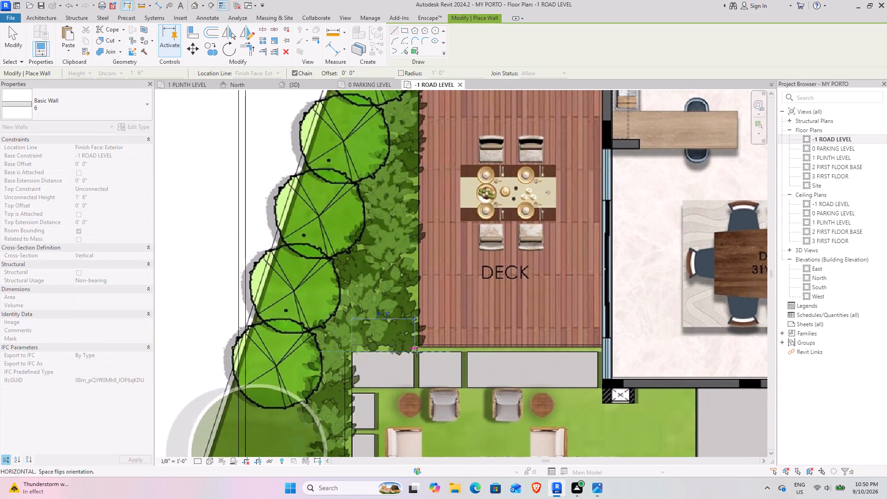
{"action": "scroll", "coordinate": [417, 353], "scroll_direction": "up", "scroll_amount": 8}
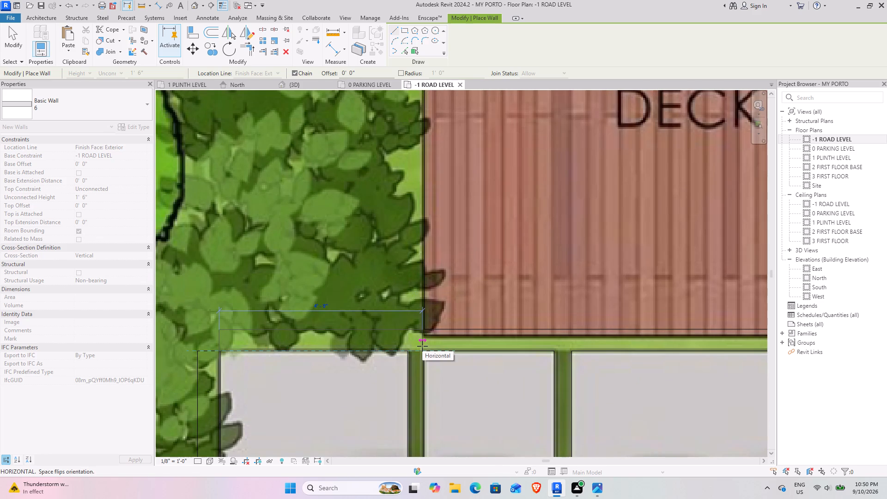
{"action": "left_click", "coordinate": [422, 346]}
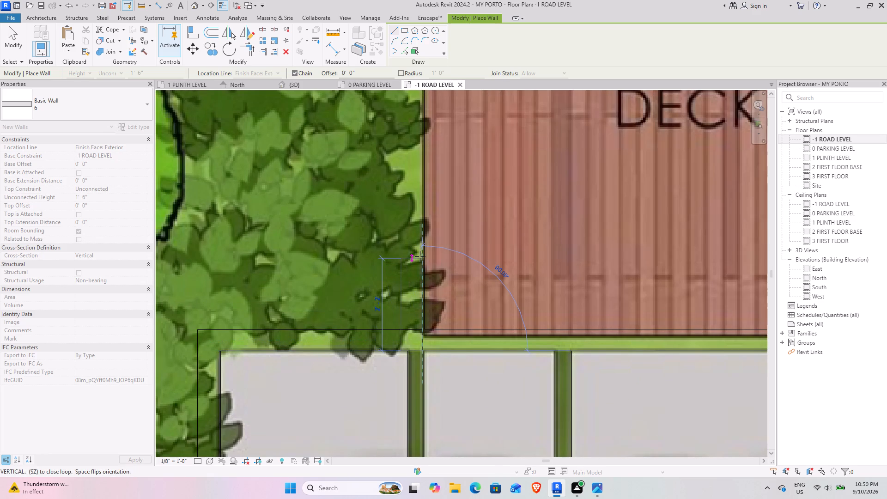
{"action": "scroll", "coordinate": [420, 256], "scroll_direction": "down", "scroll_amount": 4}
{"action": "middle_click_drag", "start_coordinate": [431, 186], "coordinate": [422, 445]}
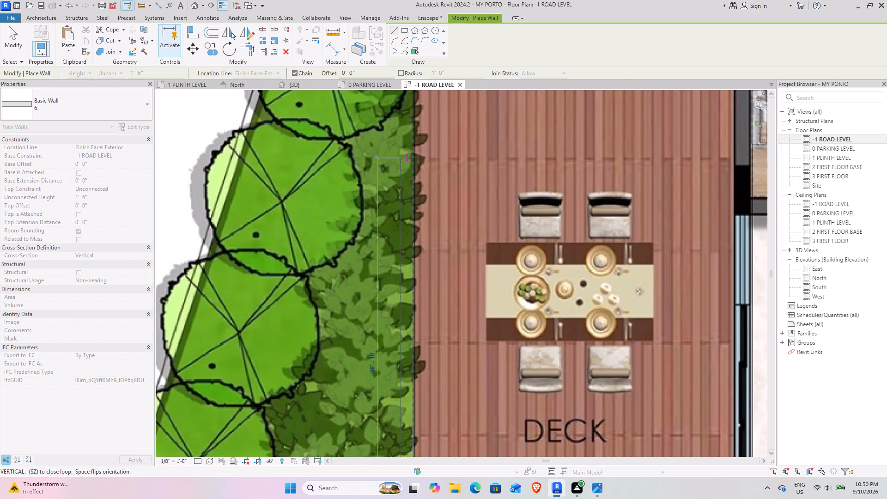
{"action": "scroll", "coordinate": [418, 158], "scroll_direction": "down", "scroll_amount": 5}
{"action": "middle_click_drag", "start_coordinate": [413, 166], "coordinate": [403, 364]}
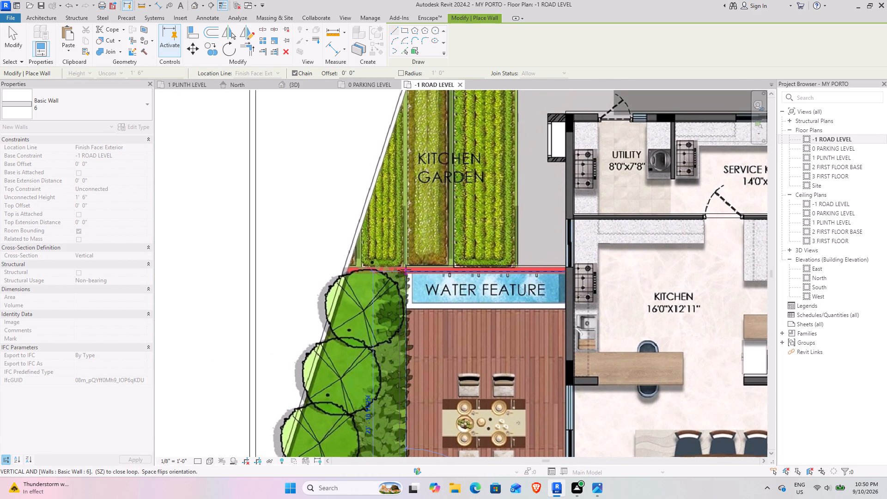
{"action": "scroll", "coordinate": [406, 260], "scroll_direction": "up", "scroll_amount": 7}
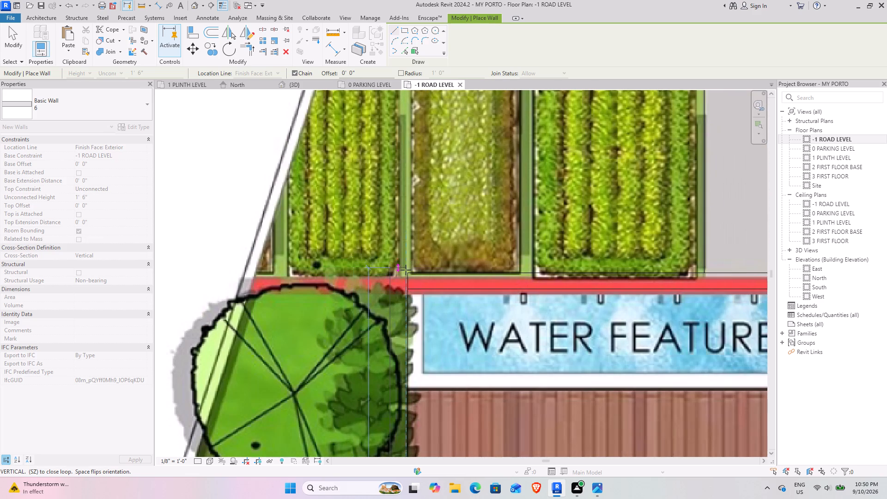
{"action": "left_click", "coordinate": [407, 272]}
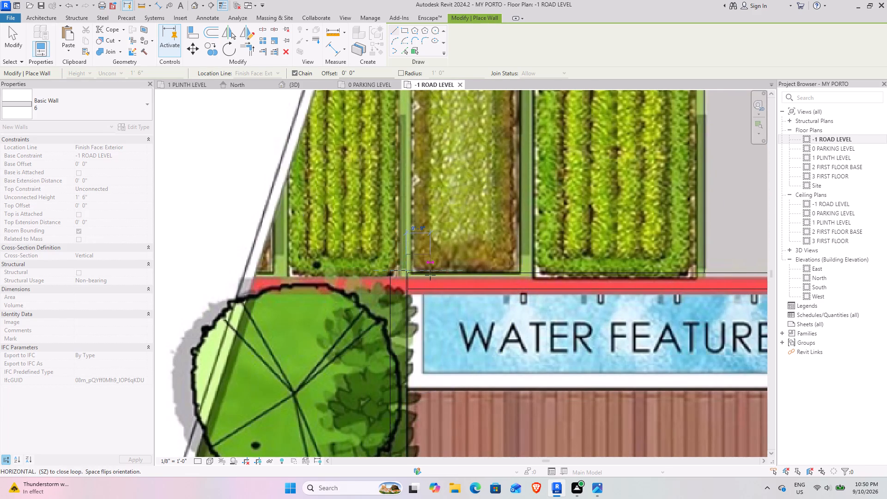
{"action": "scroll", "coordinate": [431, 275], "scroll_direction": "down", "scroll_amount": 4}
{"action": "middle_click_drag", "start_coordinate": [430, 315], "coordinate": [427, 401]}
{"action": "scroll", "coordinate": [430, 351], "scroll_direction": "down", "scroll_amount": 1}
{"action": "key", "text": "Escape"}
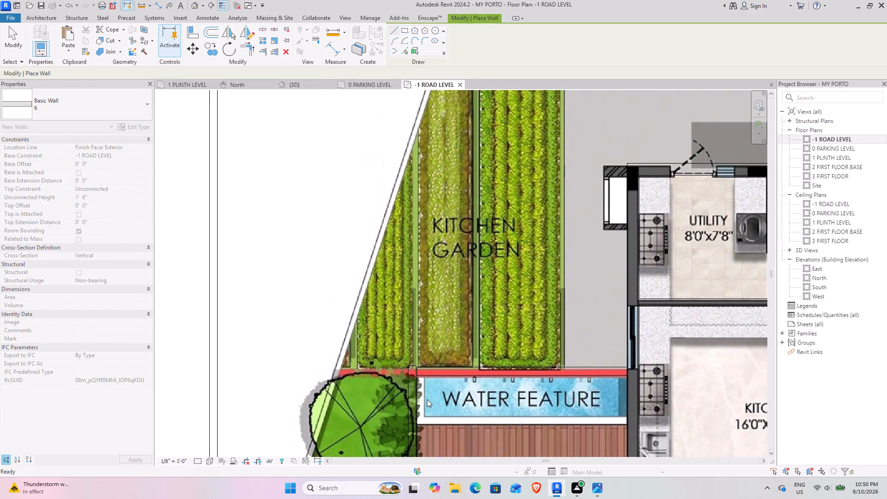
{"action": "key", "text": "Escape"}
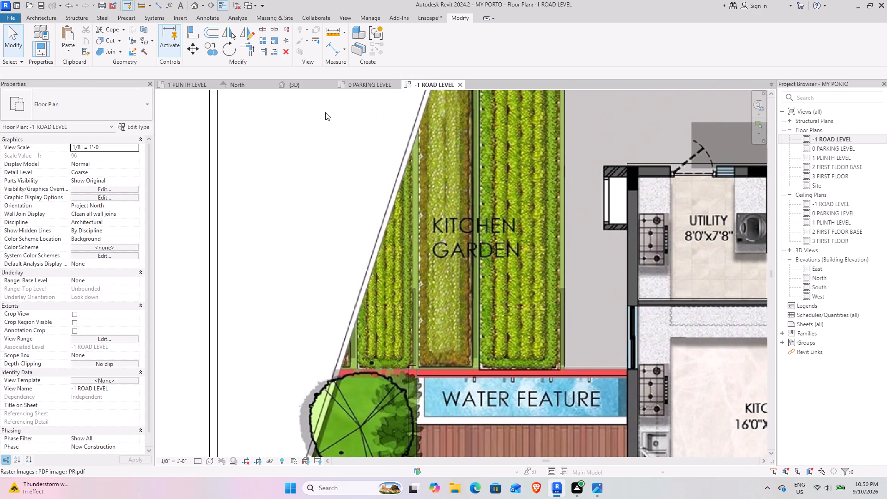
In the 3D view, set the unconnected height of the three new planting-bed walls to 2'.
{"action": "left_click", "coordinate": [299, 89]}
{"action": "scroll", "coordinate": [420, 291], "scroll_direction": "down", "scroll_amount": 9}
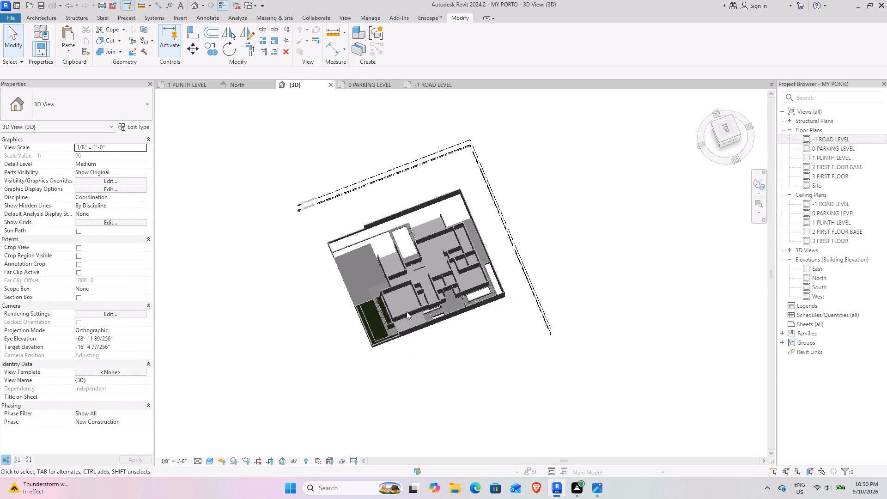
{"action": "middle_click_drag", "start_coordinate": [373, 322], "coordinate": [509, 191], "text": "shift"}
{"action": "scroll", "coordinate": [507, 193], "scroll_direction": "down", "scroll_amount": 1}
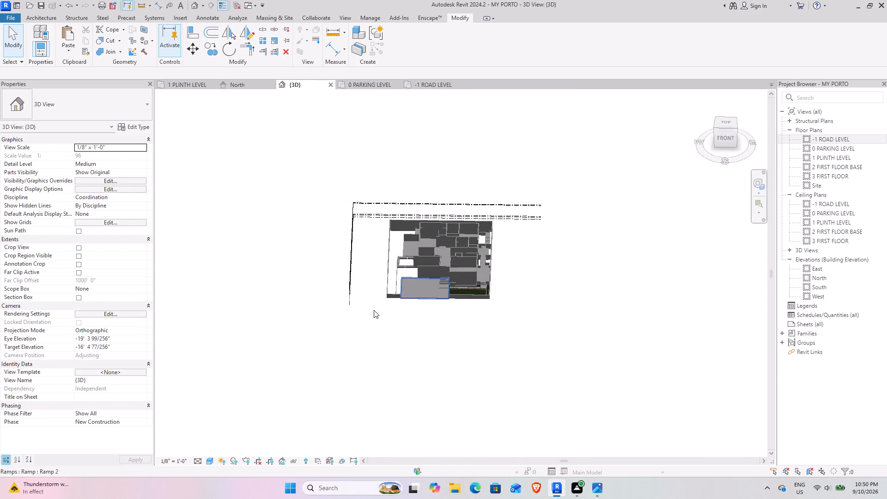
{"action": "scroll", "coordinate": [375, 304], "scroll_direction": "up", "scroll_amount": 8}
{"action": "middle_click_drag", "start_coordinate": [437, 297], "coordinate": [469, 206], "text": "shift"}
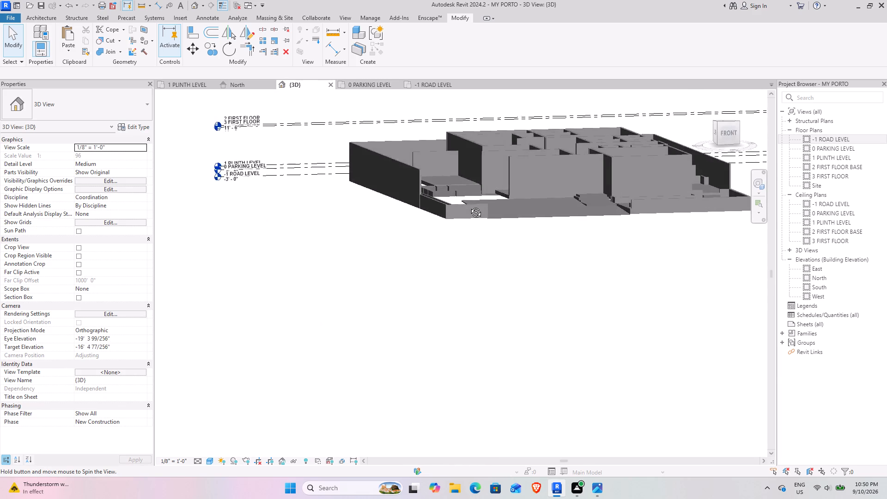
{"action": "middle_click_drag", "start_coordinate": [469, 206], "coordinate": [465, 272], "text": "shift"}
{"action": "middle_click_drag", "start_coordinate": [490, 336], "coordinate": [377, 347], "text": "shift"}
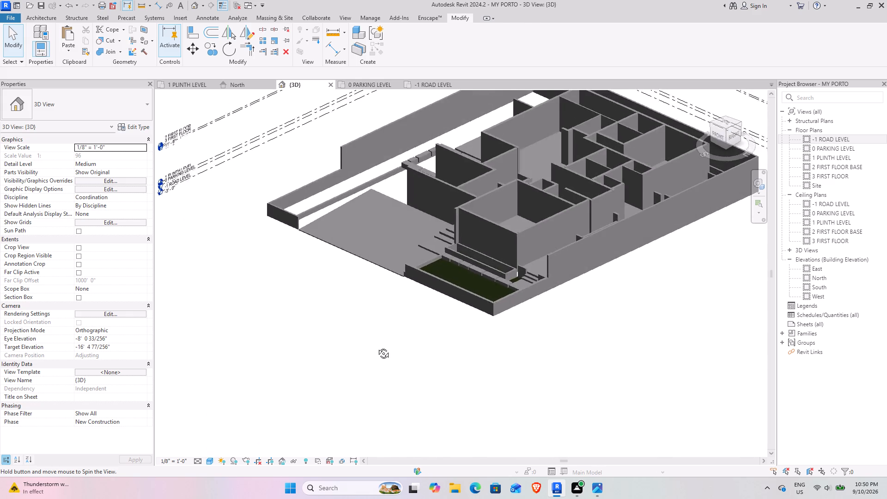
{"action": "middle_click_drag", "start_coordinate": [377, 347], "coordinate": [392, 419], "text": "shift"}
{"action": "left_click", "coordinate": [338, 236]}
{"action": "middle_click_drag", "start_coordinate": [364, 190], "coordinate": [365, 353]}
{"action": "middle_click_drag", "start_coordinate": [481, 283], "coordinate": [595, 383], "text": "shift"}
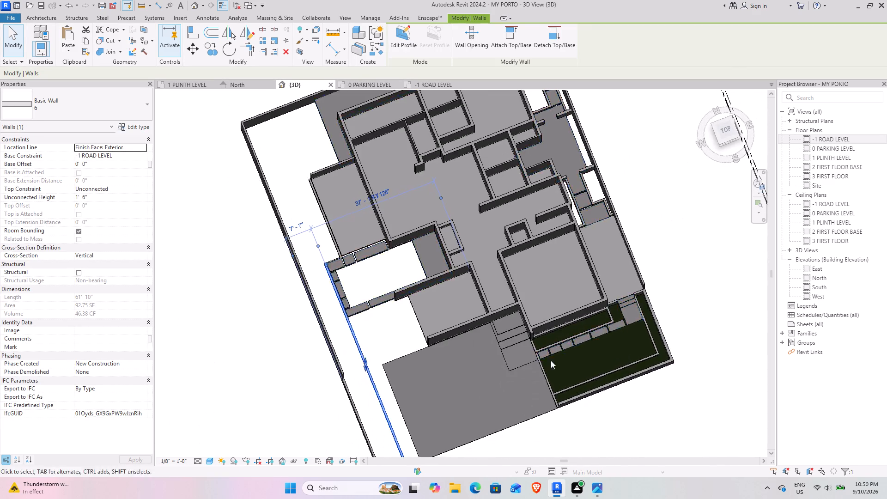
{"action": "scroll", "coordinate": [298, 250], "scroll_direction": "up", "scroll_amount": 8}
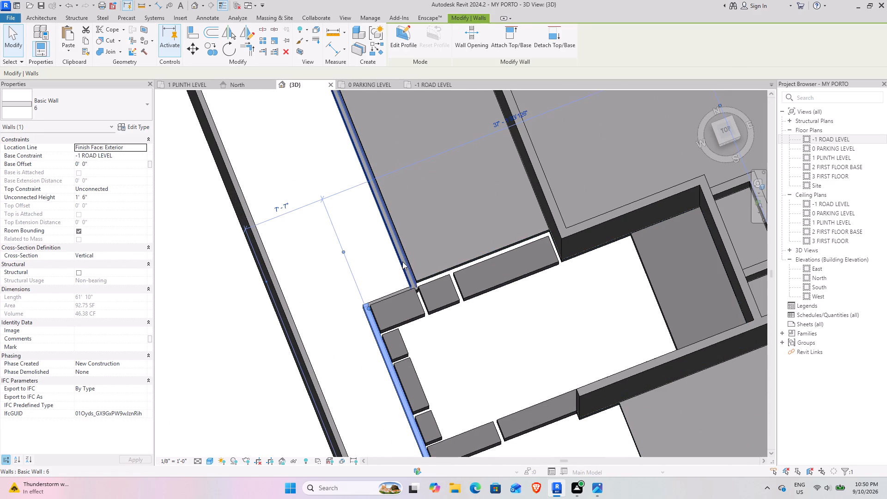
{"action": "left_click", "coordinate": [402, 262], "text": "ctrl"}
{"action": "left_click", "coordinate": [368, 298], "text": "ctrl"}
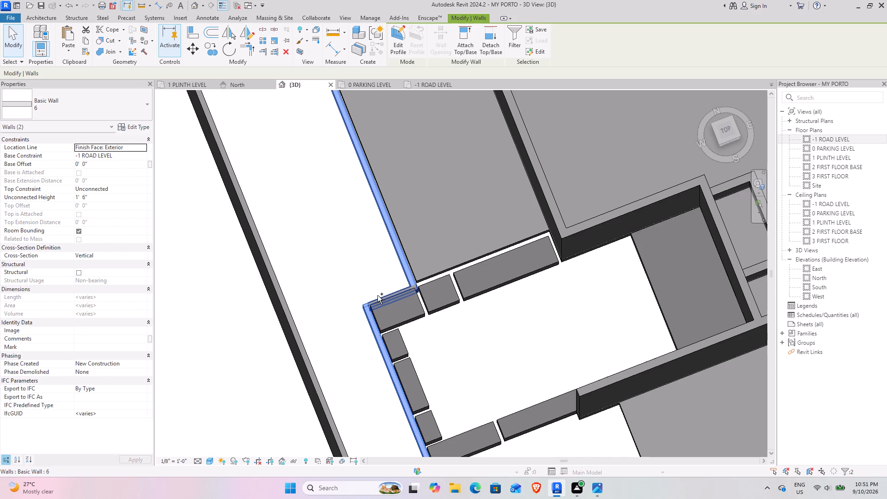
{"action": "left_click", "coordinate": [379, 295], "text": "ctrl"}
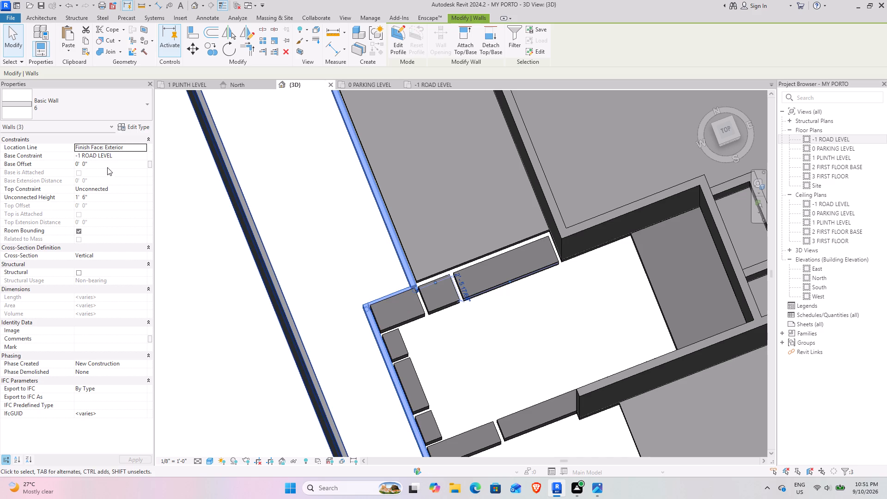
{"action": "left_click", "coordinate": [106, 200]}
{"action": "key", "text": "2"}
{"action": "key", "text": "Return"}
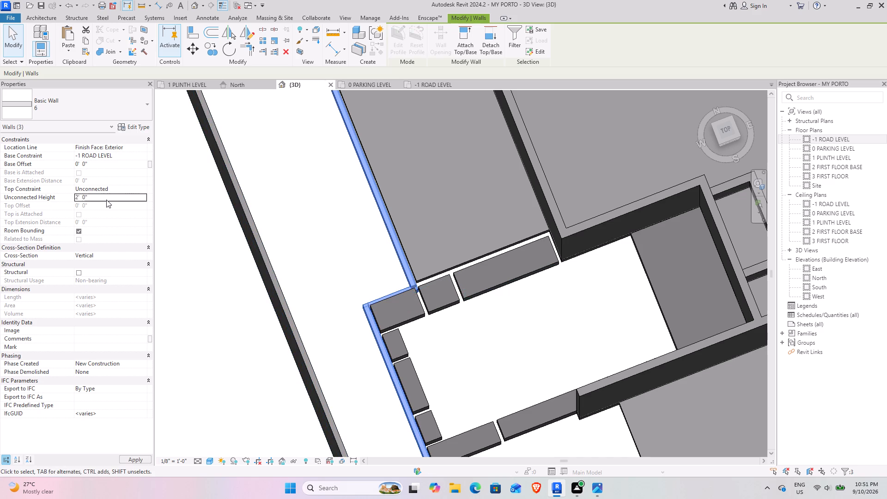
Examine the planting-bed walls in 3D against the landscape court slabs, car porch and side boundary wall.
{"action": "scroll", "coordinate": [366, 286], "scroll_direction": "down", "scroll_amount": 8}
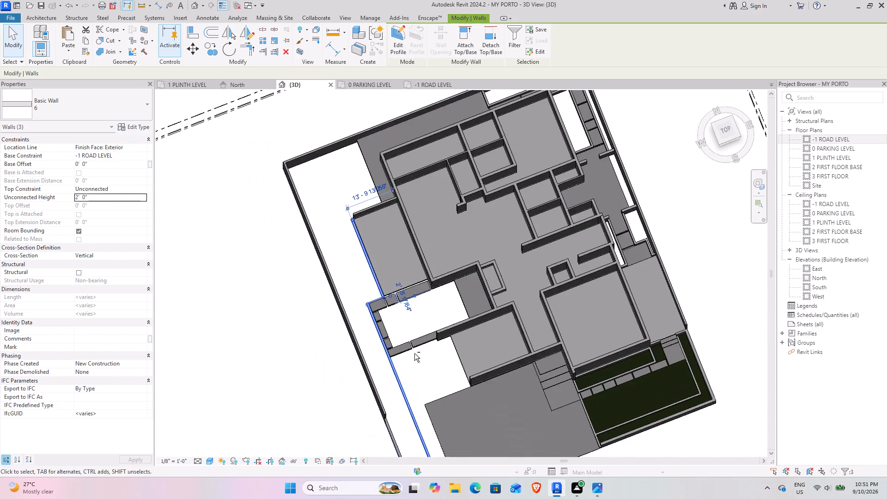
{"action": "middle_click_drag", "start_coordinate": [412, 353], "coordinate": [330, 212], "text": "shift"}
{"action": "middle_click_drag", "start_coordinate": [372, 371], "coordinate": [316, 258]}
{"action": "scroll", "coordinate": [320, 353], "scroll_direction": "up", "scroll_amount": 3}
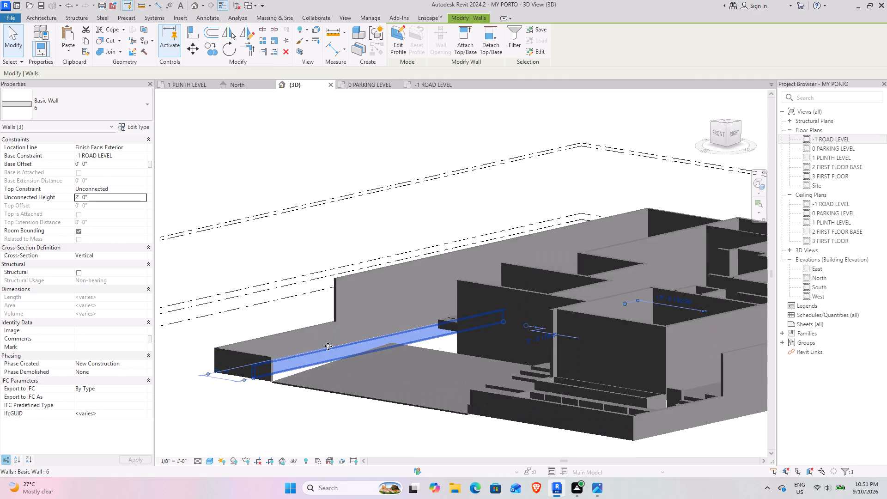
{"action": "scroll", "coordinate": [328, 346], "scroll_direction": "up", "scroll_amount": 4}
{"action": "left_click", "coordinate": [268, 424]}
{"action": "middle_click_drag", "start_coordinate": [274, 404], "coordinate": [352, 438], "text": "shift"}
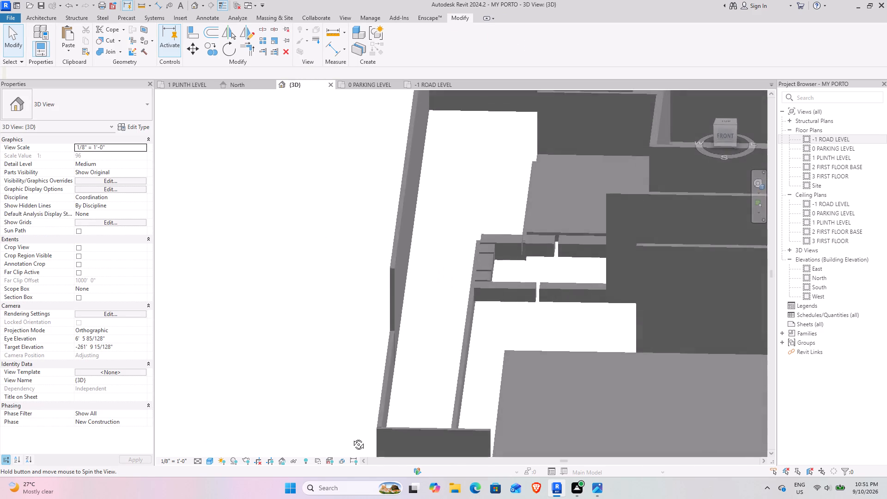
{"action": "middle_click_drag", "start_coordinate": [352, 438], "coordinate": [271, 419], "text": "shift"}
{"action": "scroll", "coordinate": [276, 414], "scroll_direction": "down", "scroll_amount": 4}
{"action": "middle_click_drag", "start_coordinate": [268, 396], "coordinate": [292, 476], "text": "shift"}
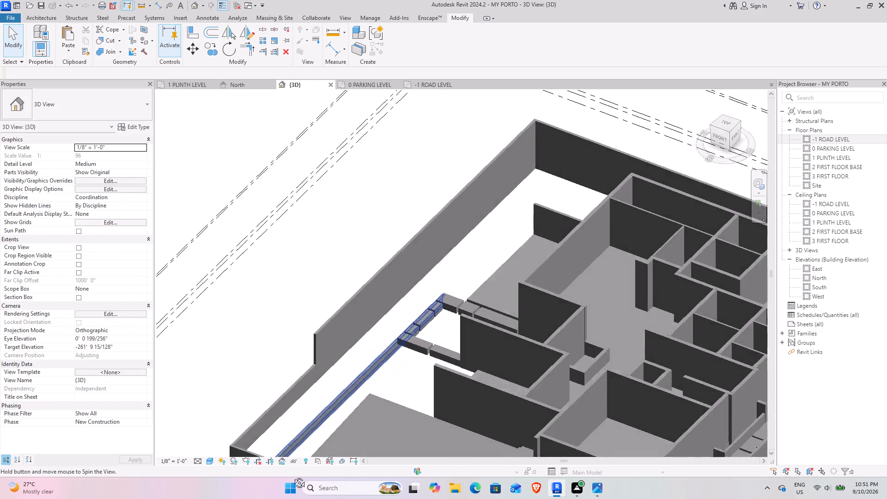
Examine the planting-bed walls, front boundary wall and car porch in 3D from low, side and top angles.
{"action": "middle_click_drag", "start_coordinate": [292, 476], "coordinate": [293, 487], "text": "shift"}
{"action": "middle_click_drag", "start_coordinate": [317, 439], "coordinate": [281, 286]}
{"action": "scroll", "coordinate": [252, 327], "scroll_direction": "up", "scroll_amount": 4}
{"action": "scroll", "coordinate": [307, 292], "scroll_direction": "down", "scroll_amount": 5}
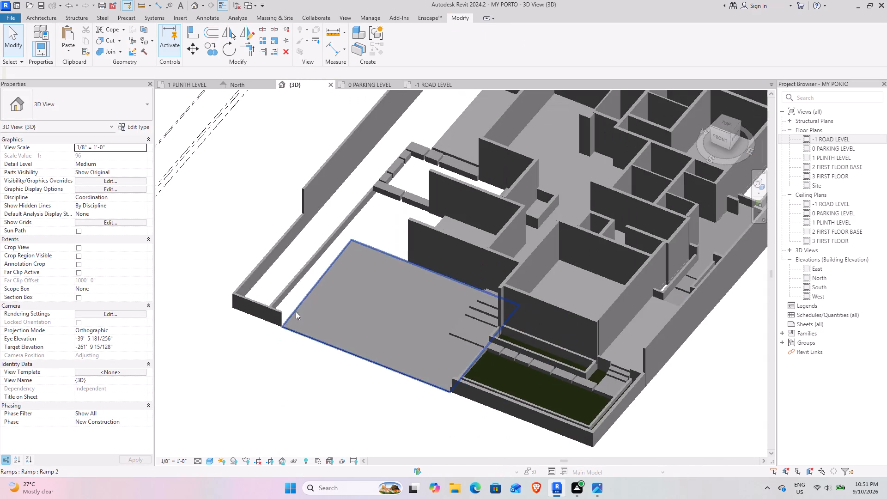
{"action": "middle_click_drag", "start_coordinate": [278, 321], "coordinate": [301, 231], "text": "shift"}
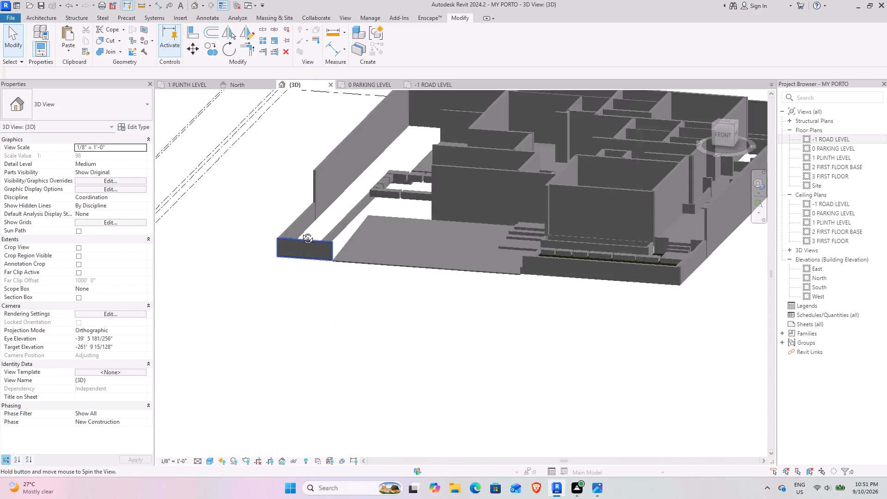
{"action": "middle_click_drag", "start_coordinate": [301, 231], "coordinate": [205, 263], "text": "shift"}
{"action": "scroll", "coordinate": [300, 195], "scroll_direction": "up", "scroll_amount": 4}
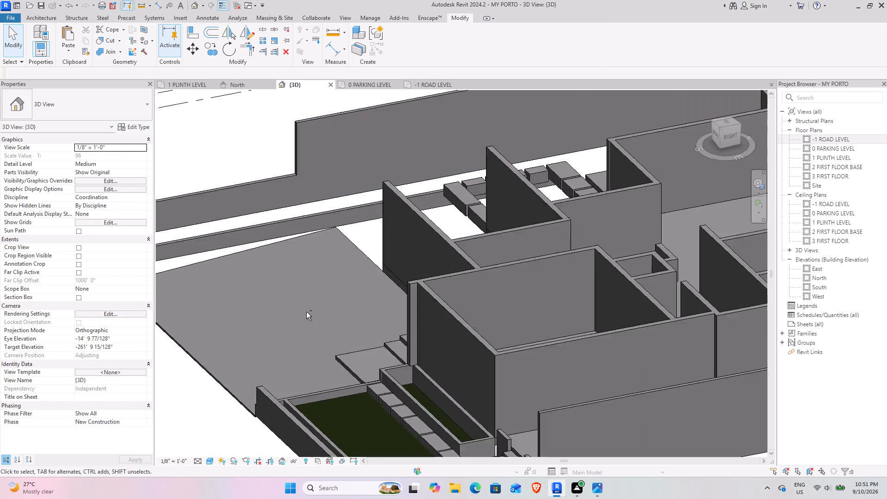
{"action": "middle_click_drag", "start_coordinate": [305, 312], "coordinate": [352, 310], "text": "shift"}
{"action": "scroll", "coordinate": [319, 313], "scroll_direction": "down", "scroll_amount": 5}
{"action": "middle_click_drag", "start_coordinate": [309, 352], "coordinate": [396, 412], "text": "shift"}
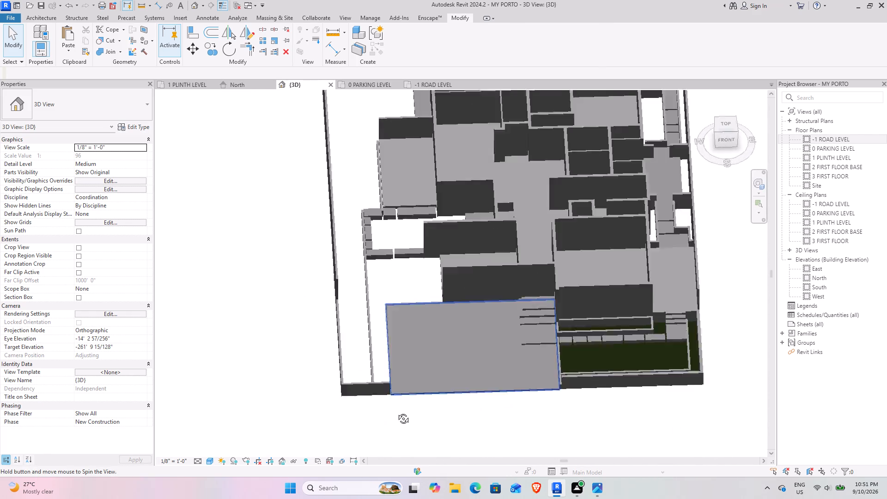
{"action": "middle_click_drag", "start_coordinate": [396, 412], "coordinate": [378, 442], "text": "shift"}
On the -1 ROAD LEVEL plan, draw a Basic Wall 9 with 2' unconnected height along the car-porch edge of the garden beside the drawing room.
{"action": "left_click", "coordinate": [426, 83]}
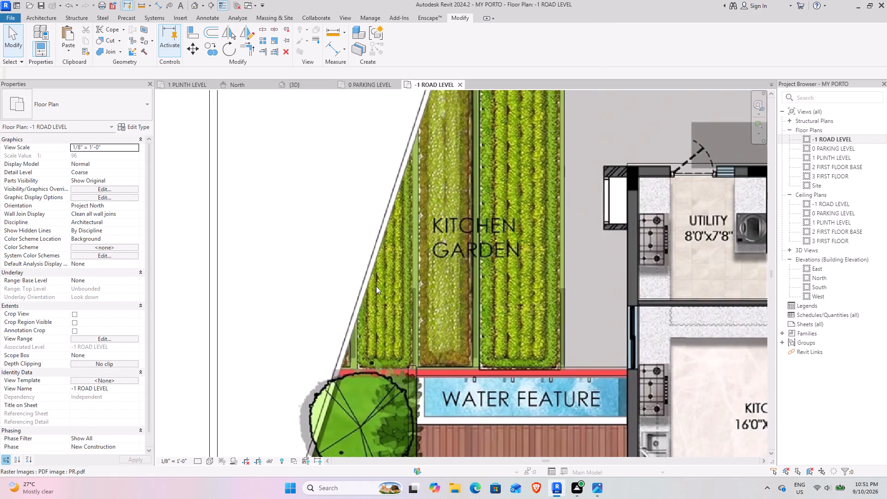
{"action": "scroll", "coordinate": [376, 286], "scroll_direction": "down", "scroll_amount": 5}
{"action": "middle_click_drag", "start_coordinate": [427, 361], "coordinate": [374, 112]}
{"action": "scroll", "coordinate": [384, 168], "scroll_direction": "up", "scroll_amount": 1}
{"action": "middle_click_drag", "start_coordinate": [395, 370], "coordinate": [396, 153]}
{"action": "scroll", "coordinate": [384, 305], "scroll_direction": "up", "scroll_amount": 3}
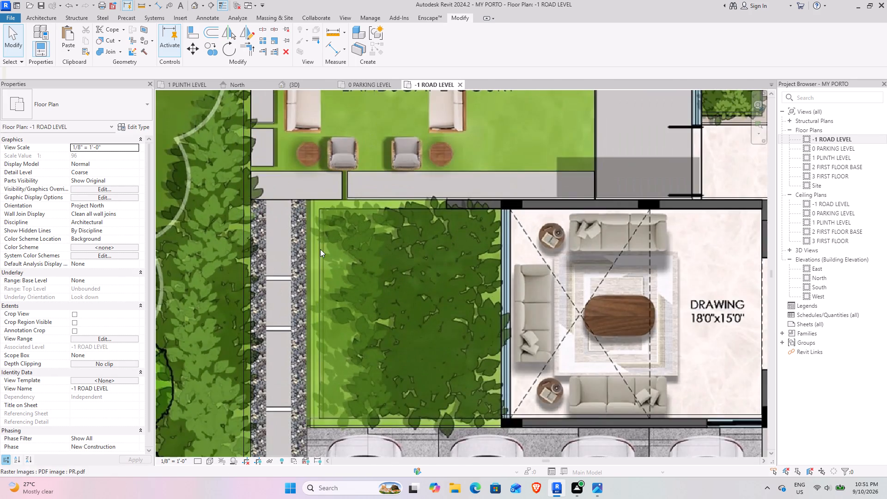
{"action": "scroll", "coordinate": [320, 249], "scroll_direction": "up", "scroll_amount": 1}
{"action": "middle_click_drag", "start_coordinate": [319, 243], "coordinate": [319, 185]}
{"action": "middle_click_drag", "start_coordinate": [429, 353], "coordinate": [425, 293]}
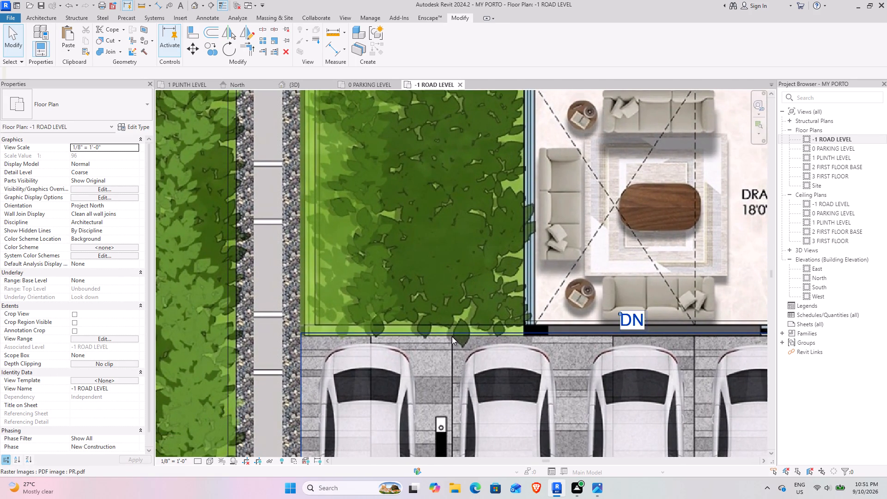
{"action": "scroll", "coordinate": [341, 257], "scroll_direction": "down", "scroll_amount": 3}
{"action": "middle_click_drag", "start_coordinate": [323, 289], "coordinate": [324, 306]}
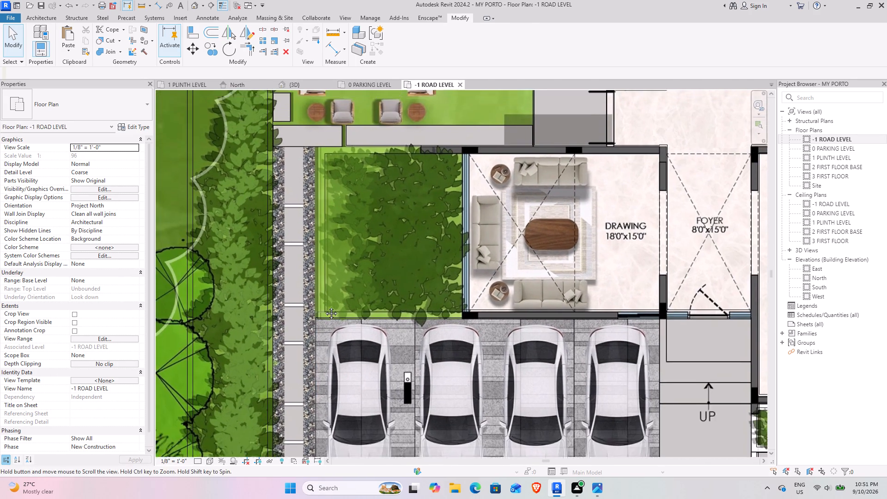
{"action": "middle_click_drag", "start_coordinate": [324, 306], "coordinate": [321, 316]}
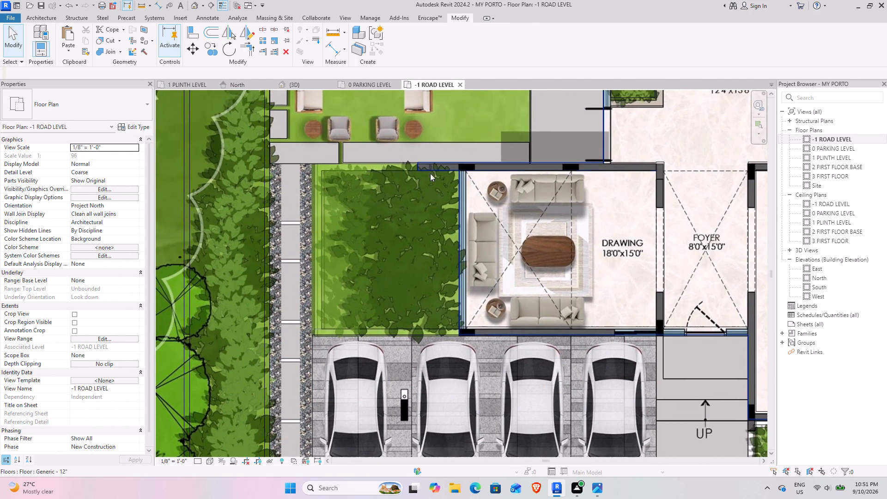
{"action": "left_click", "coordinate": [442, 166]}
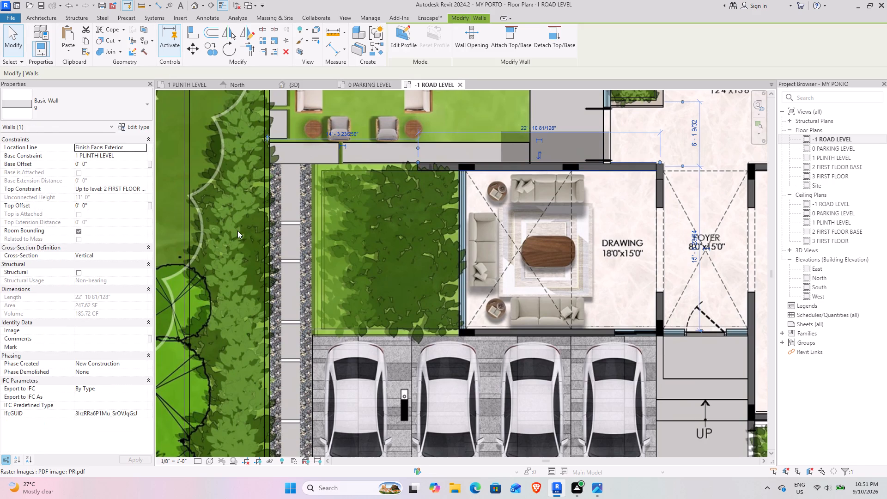
{"action": "left_click", "coordinate": [382, 49]}
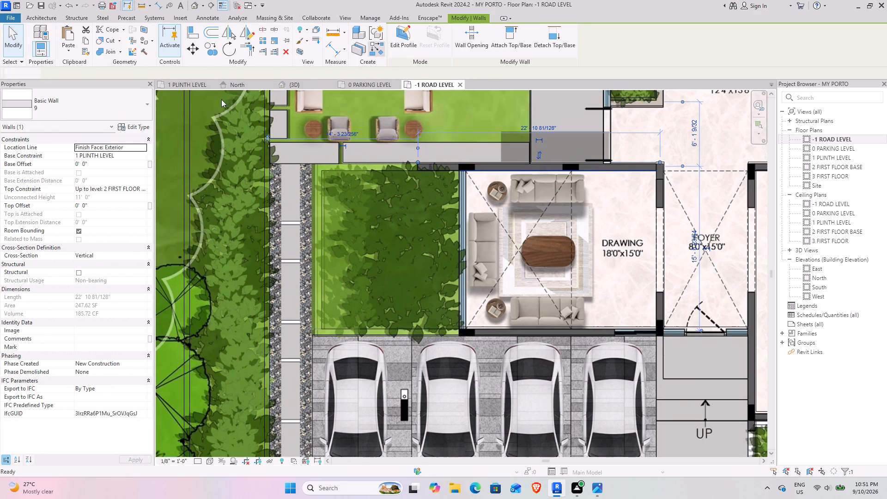
{"action": "left_click", "coordinate": [145, 189]}
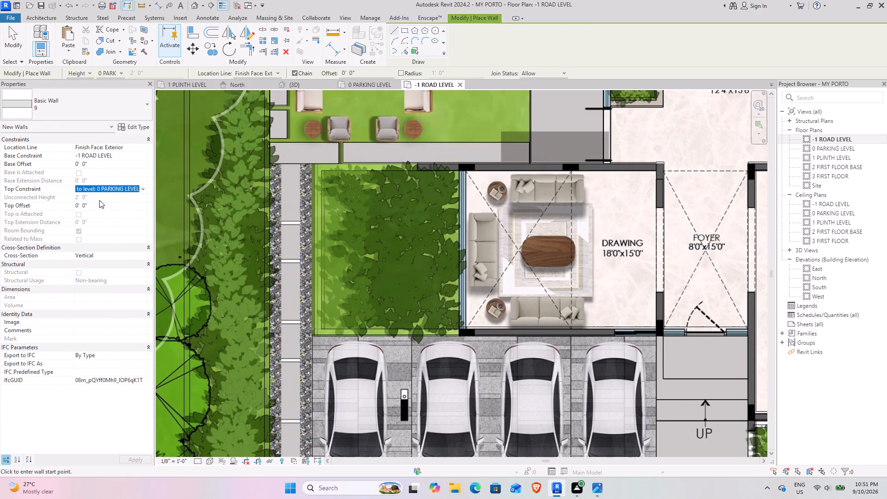
{"action": "left_click", "coordinate": [98, 197]}
{"action": "left_click", "coordinate": [115, 201]}
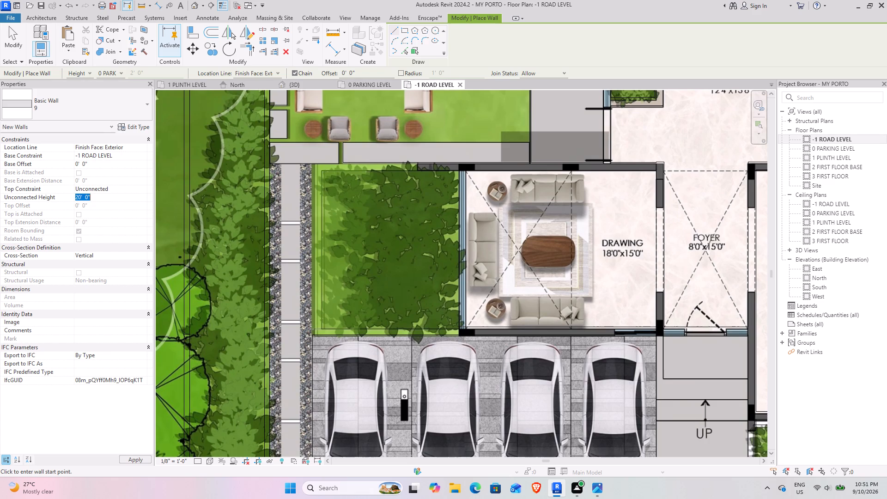
{"action": "key", "text": "2"}
{"action": "key", "text": "Return"}
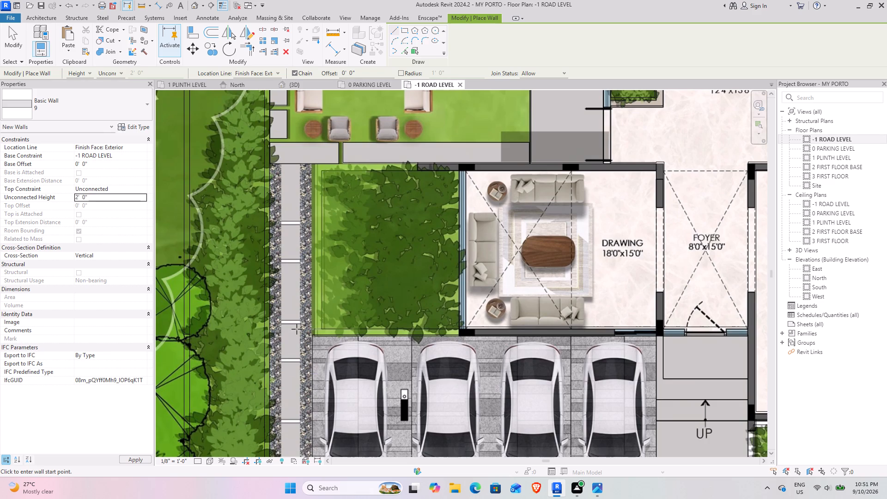
{"action": "scroll", "coordinate": [437, 320], "scroll_direction": "up", "scroll_amount": 7}
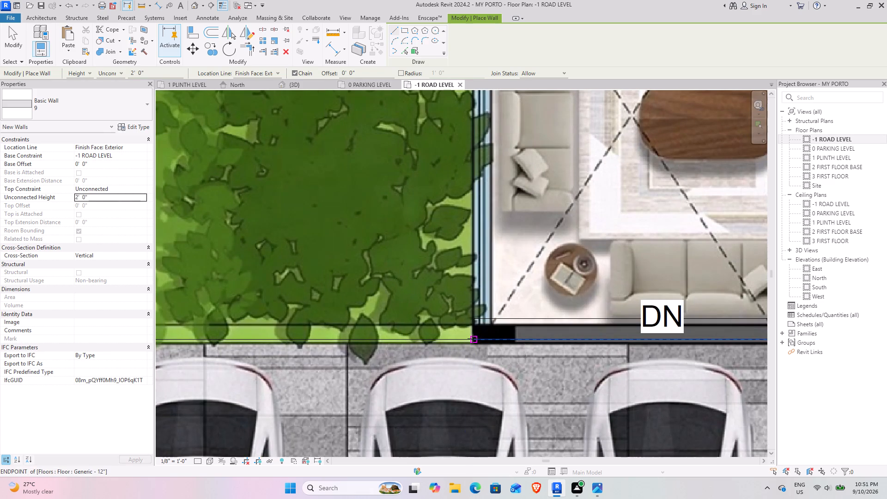
{"action": "left_click", "coordinate": [473, 339]}
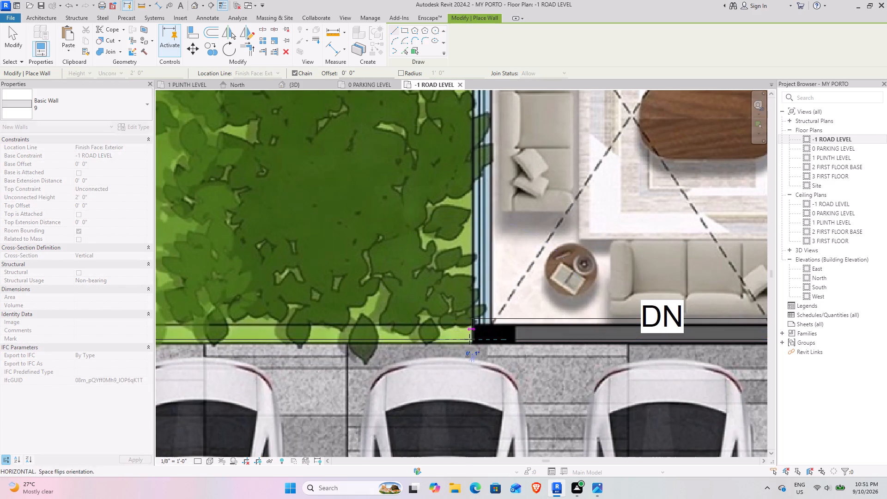
{"action": "scroll", "coordinate": [315, 319], "scroll_direction": "down", "scroll_amount": 4}
{"action": "middle_click_drag", "start_coordinate": [281, 335], "coordinate": [504, 325]}
{"action": "scroll", "coordinate": [405, 324], "scroll_direction": "up", "scroll_amount": 3}
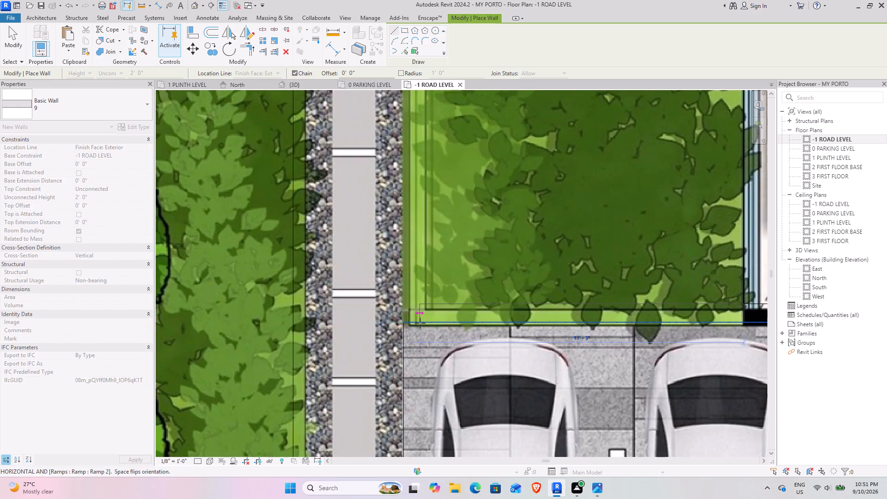
{"action": "left_click", "coordinate": [404, 322]}
Continue the wall about 16' 2" along the gravel path and across to the drawing room wall's projecting end, and finish the chain.
{"action": "scroll", "coordinate": [407, 213], "scroll_direction": "down", "scroll_amount": 4}
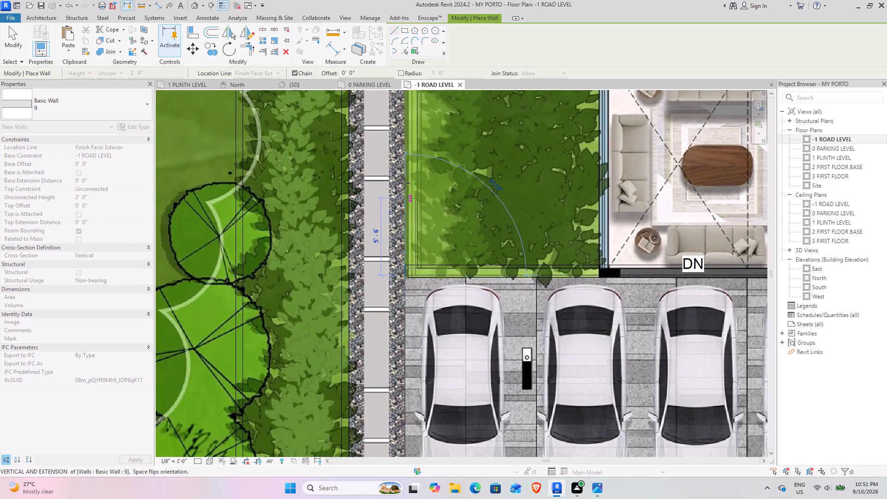
{"action": "middle_click_drag", "start_coordinate": [403, 189], "coordinate": [380, 407]}
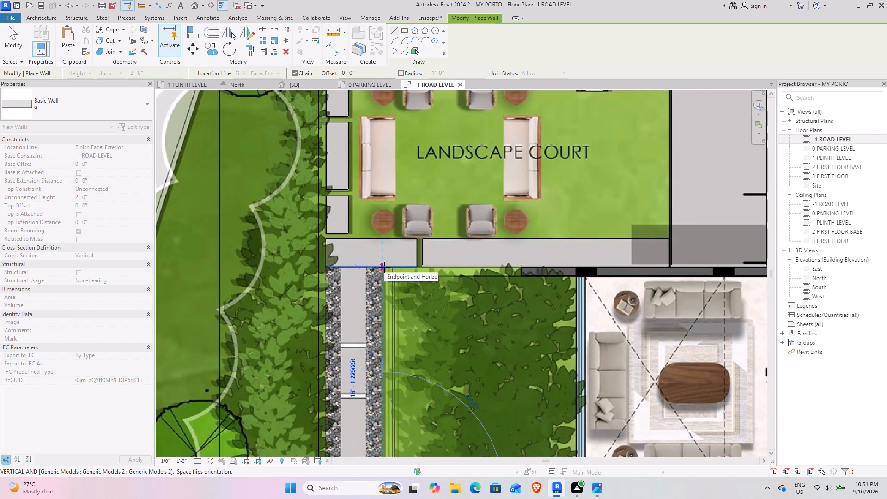
{"action": "left_click", "coordinate": [384, 267]}
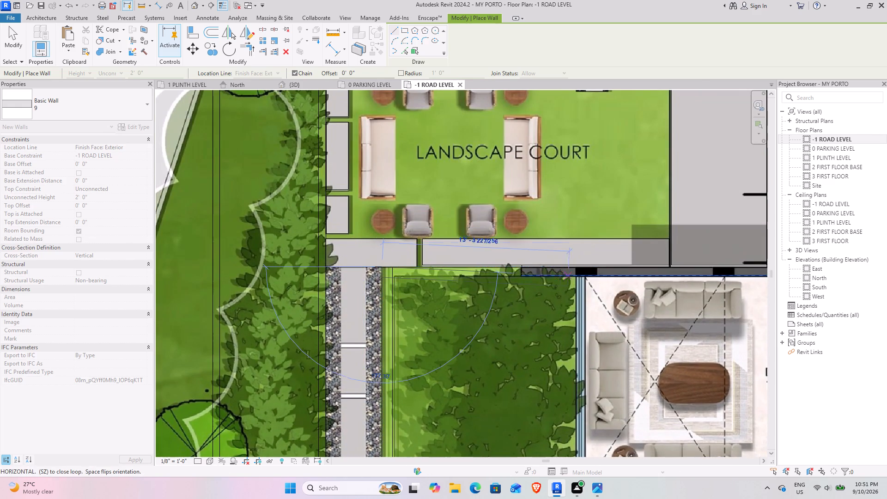
{"action": "left_click", "coordinate": [522, 266]}
{"action": "key", "text": "Escape"}
{"action": "key", "text": "Escape"}
{"action": "key", "text": "Escape"}
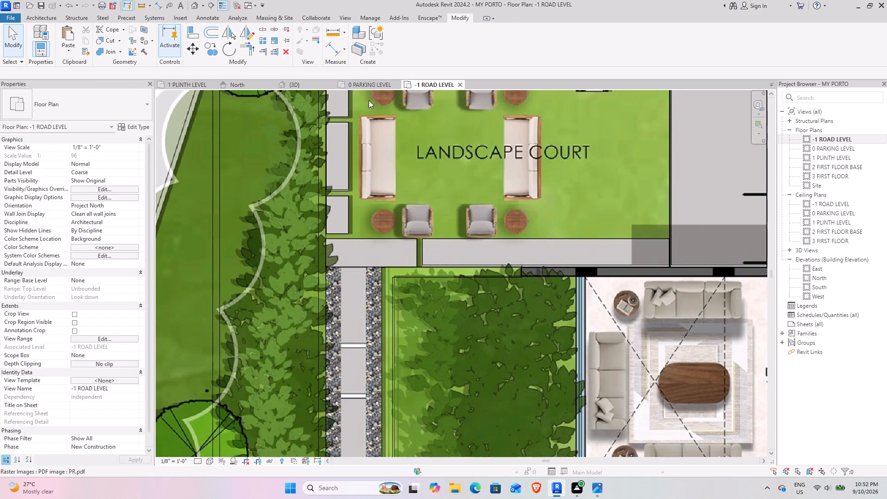
Examine the new garden walls in 3D against the car porch, landscape court slabs and front boundary wall.
{"action": "left_click", "coordinate": [301, 83]}
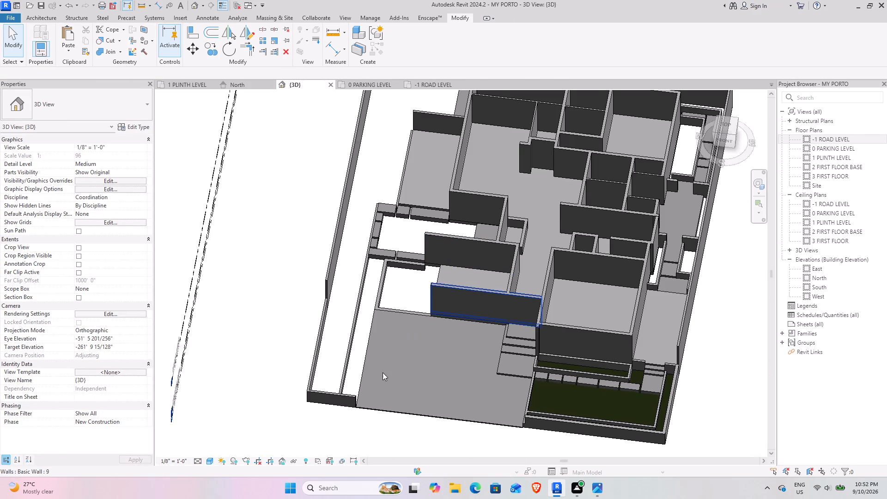
{"action": "middle_click_drag", "start_coordinate": [387, 371], "coordinate": [459, 300], "text": "shift"}
{"action": "scroll", "coordinate": [412, 287], "scroll_direction": "up", "scroll_amount": 4}
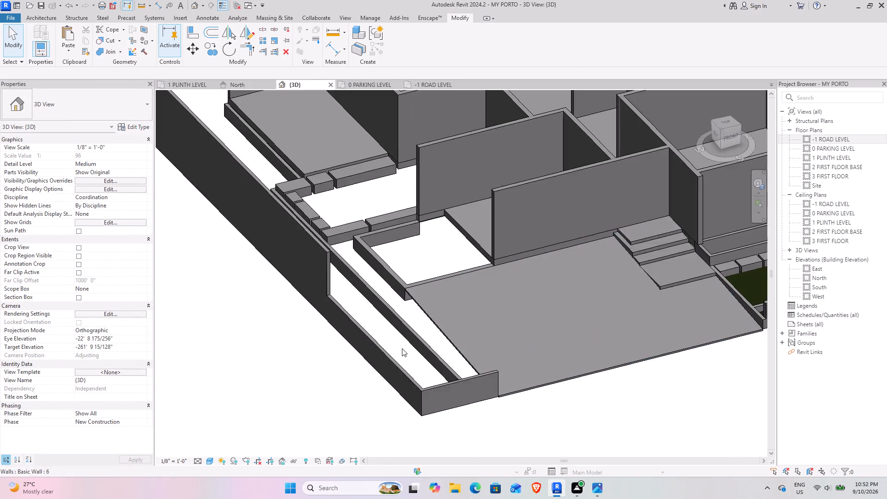
{"action": "middle_click_drag", "start_coordinate": [406, 345], "coordinate": [332, 370], "text": "shift"}
{"action": "middle_click_drag", "start_coordinate": [318, 364], "coordinate": [306, 354], "text": "shift"}
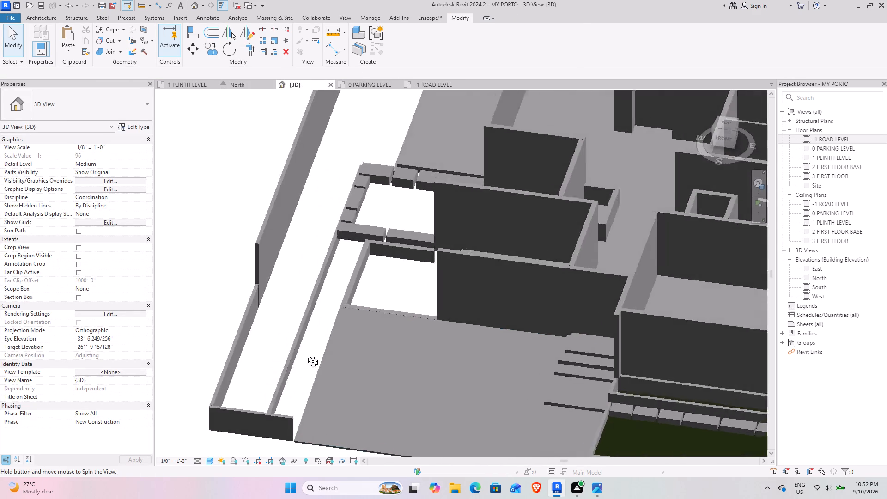
{"action": "middle_click_drag", "start_coordinate": [306, 354], "coordinate": [328, 339], "text": "shift"}
{"action": "scroll", "coordinate": [329, 336], "scroll_direction": "down", "scroll_amount": 4}
{"action": "middle_click_drag", "start_coordinate": [330, 352], "coordinate": [324, 373], "text": "shift"}
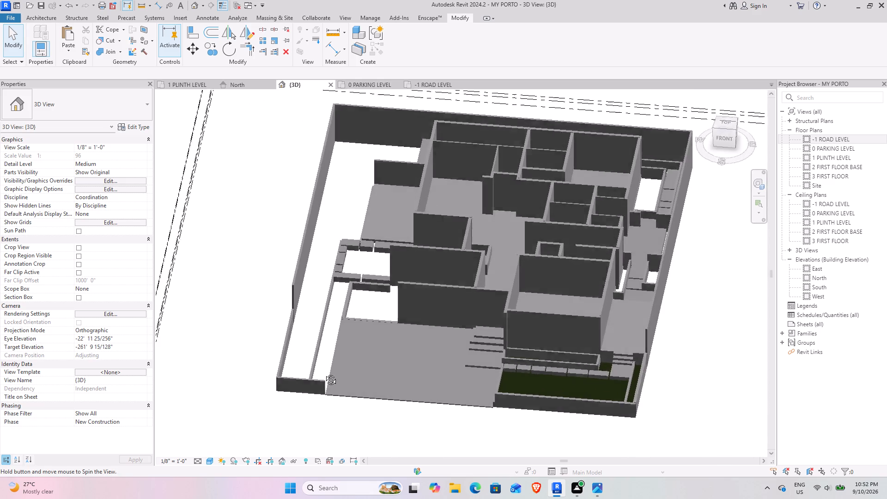
{"action": "middle_click_drag", "start_coordinate": [324, 373], "coordinate": [269, 385], "text": "shift"}
{"action": "scroll", "coordinate": [276, 340], "scroll_direction": "up", "scroll_amount": 4}
{"action": "middle_click_drag", "start_coordinate": [273, 359], "coordinate": [317, 267], "text": "shift"}
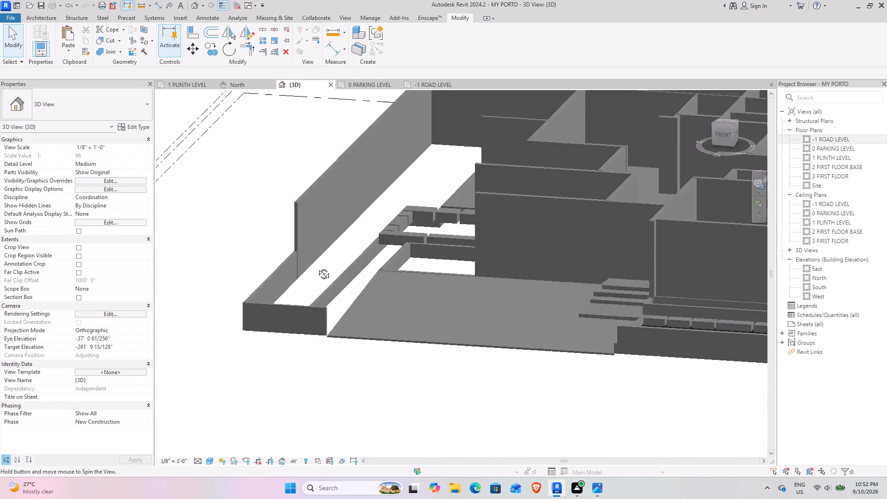
{"action": "middle_click_drag", "start_coordinate": [317, 267], "coordinate": [230, 269], "text": "shift"}
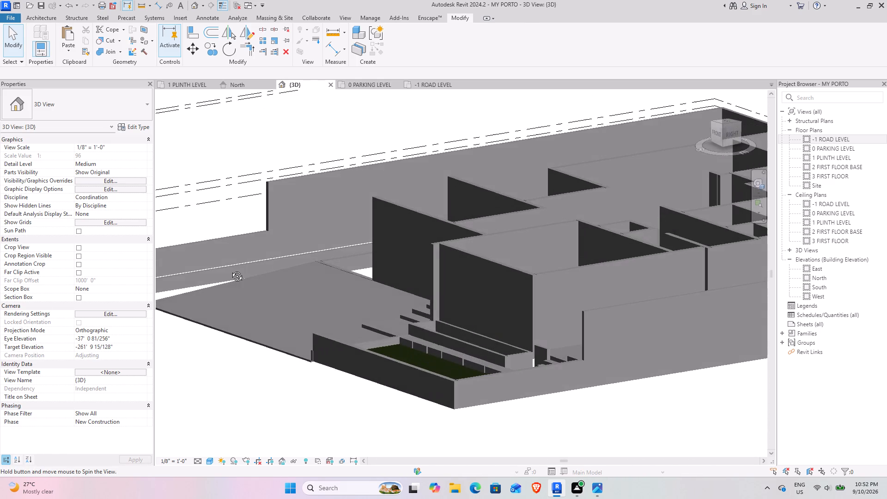
{"action": "middle_click_drag", "start_coordinate": [230, 269], "coordinate": [261, 283], "text": "shift"}
{"action": "scroll", "coordinate": [263, 310], "scroll_direction": "down", "scroll_amount": 3}
{"action": "middle_click_drag", "start_coordinate": [259, 336], "coordinate": [318, 357]}
{"action": "middle_click_drag", "start_coordinate": [316, 357], "coordinate": [231, 307]}
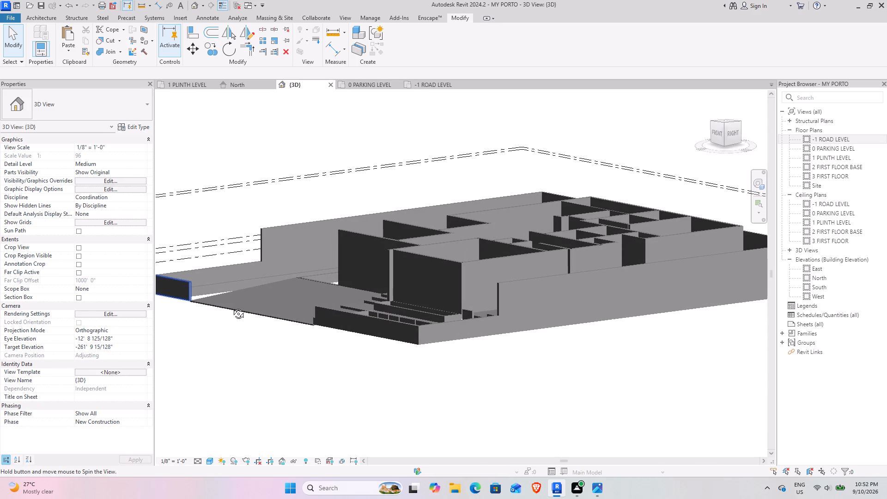
{"action": "middle_click_drag", "start_coordinate": [231, 307], "coordinate": [238, 355]}
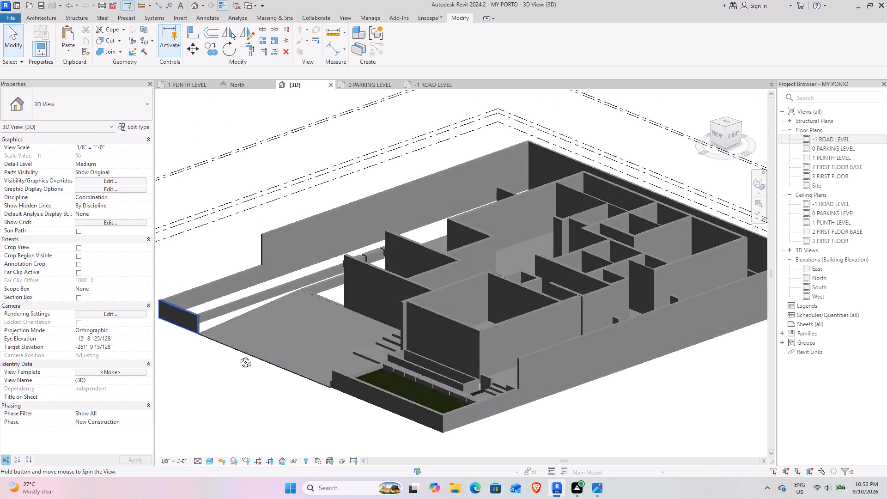
{"action": "middle_click_drag", "start_coordinate": [238, 355], "coordinate": [365, 287]}
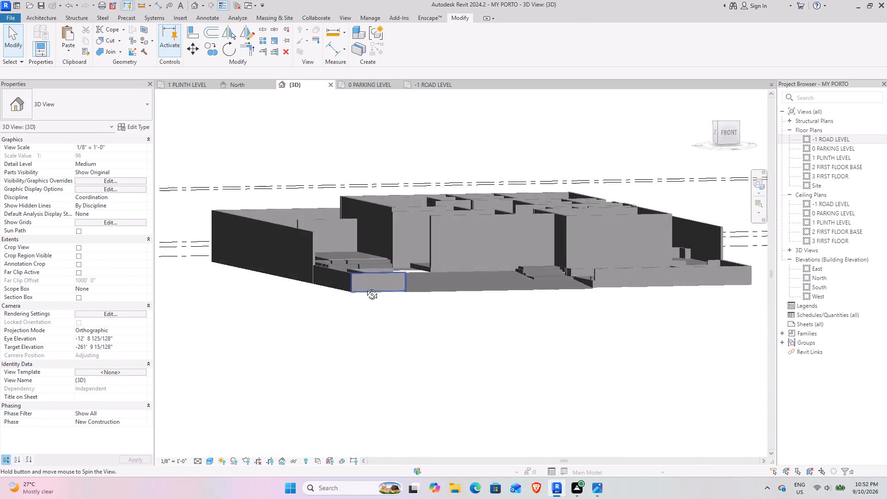
{"action": "middle_click_drag", "start_coordinate": [365, 287], "coordinate": [319, 300]}
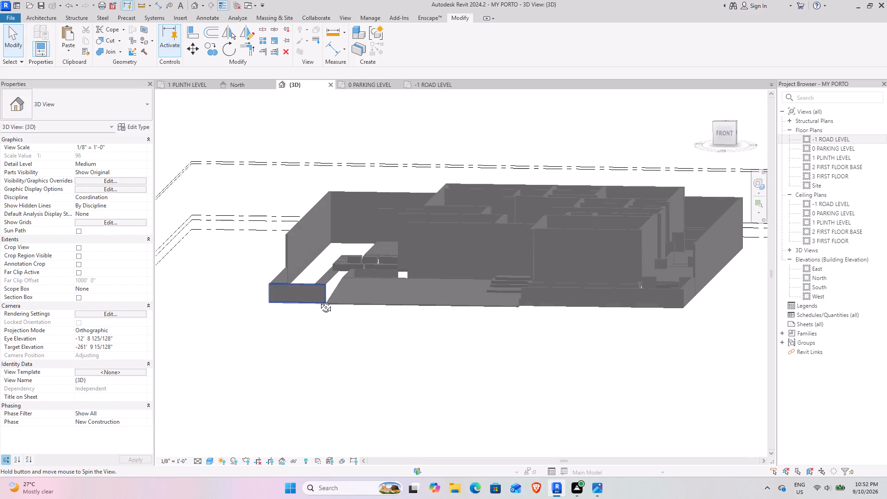
{"action": "middle_click_drag", "start_coordinate": [319, 300], "coordinate": [333, 304]}
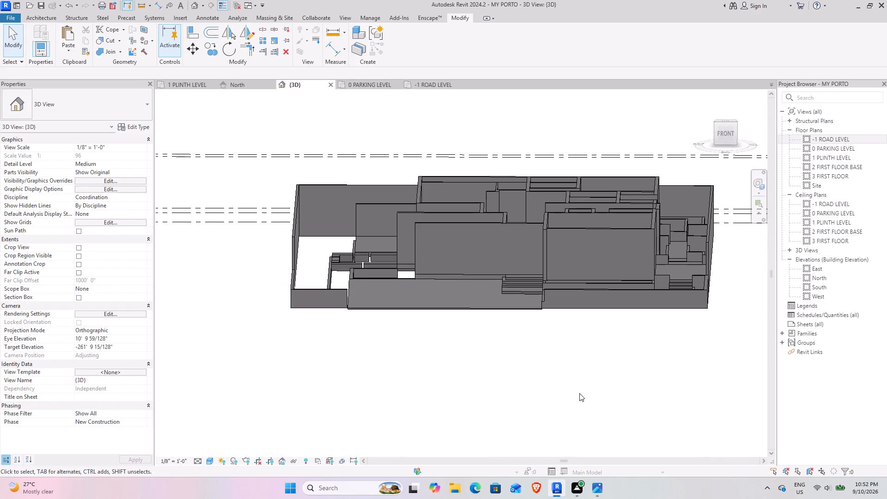
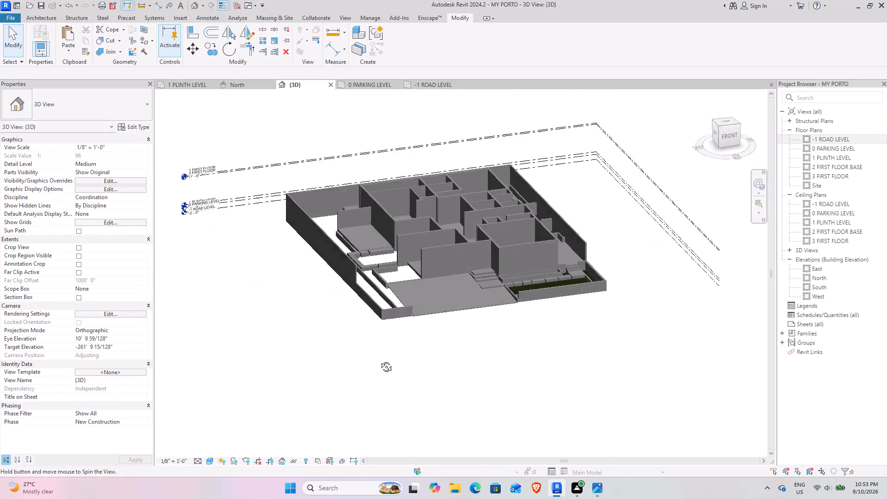
Examine the house model in the 3D view from the front, above and below, checking the open ground areas inside the boundary walls.
{"action": "middle_click_drag", "start_coordinate": [379, 360], "coordinate": [386, 416], "text": "shift"}
{"action": "scroll", "coordinate": [425, 260], "scroll_direction": "up", "scroll_amount": 5}
{"action": "middle_click_drag", "start_coordinate": [392, 334], "coordinate": [255, 274], "text": "shift"}
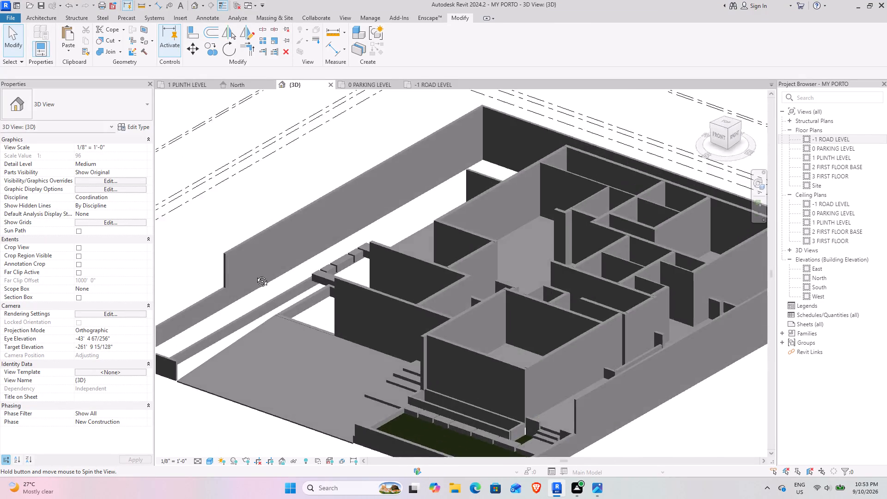
{"action": "middle_click_drag", "start_coordinate": [255, 274], "coordinate": [328, 343], "text": "shift"}
{"action": "middle_click_drag", "start_coordinate": [334, 313], "coordinate": [365, 215]}
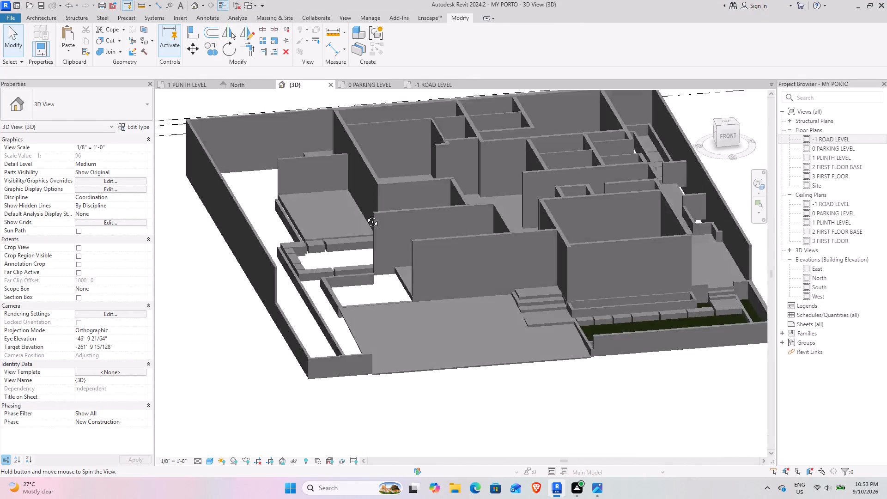
{"action": "middle_click_drag", "start_coordinate": [365, 215], "coordinate": [314, 213]}
{"action": "middle_click_drag", "start_coordinate": [573, 354], "coordinate": [551, 306]}
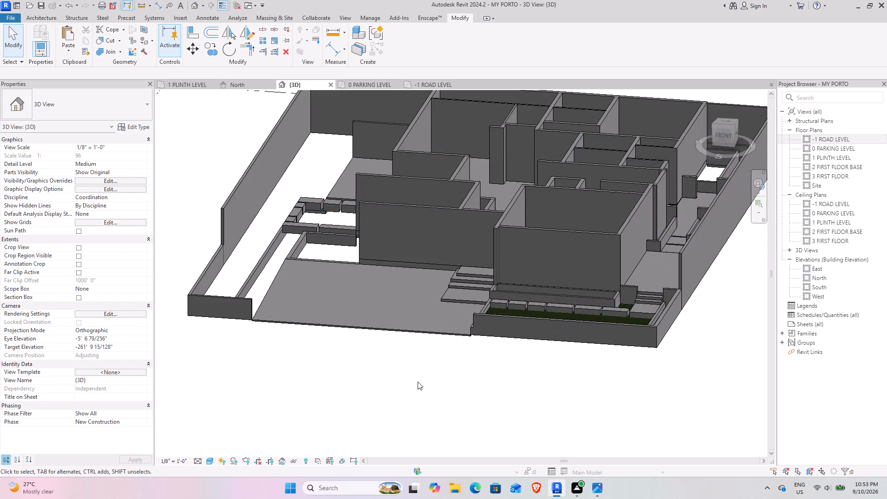
{"action": "left_click", "coordinate": [414, 383]}
{"action": "middle_click_drag", "start_coordinate": [419, 383], "coordinate": [388, 349], "text": "shift"}
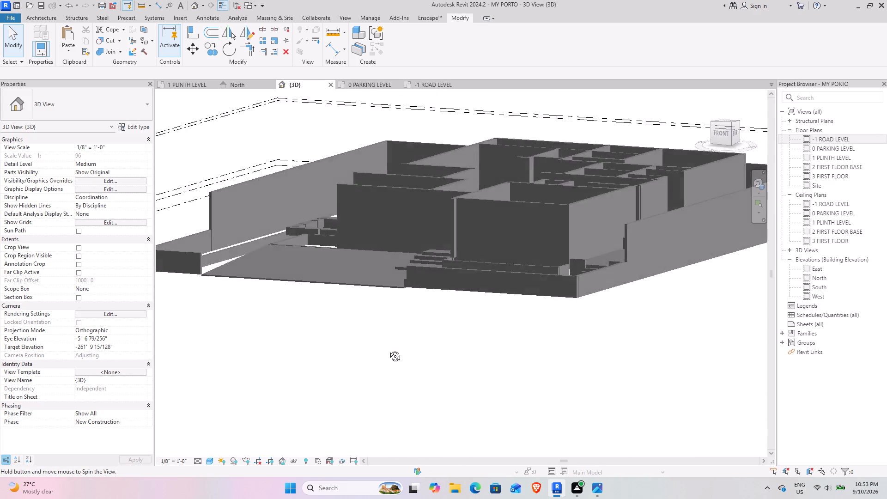
{"action": "middle_click_drag", "start_coordinate": [388, 349], "coordinate": [407, 413], "text": "shift"}
{"action": "middle_click_drag", "start_coordinate": [312, 406], "coordinate": [374, 400], "text": "shift"}
{"action": "scroll", "coordinate": [374, 399], "scroll_direction": "down", "scroll_amount": 6}
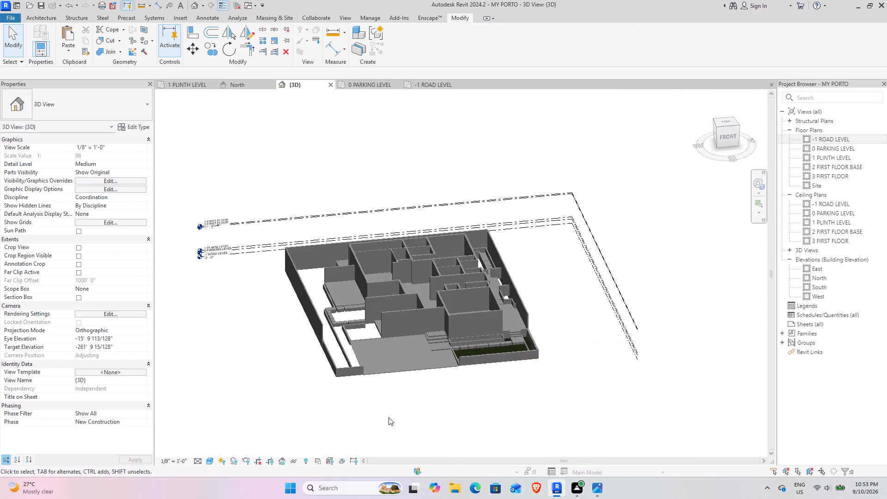
{"action": "middle_click_drag", "start_coordinate": [421, 416], "coordinate": [377, 402], "text": "shift"}
{"action": "scroll", "coordinate": [336, 333], "scroll_direction": "up", "scroll_amount": 4}
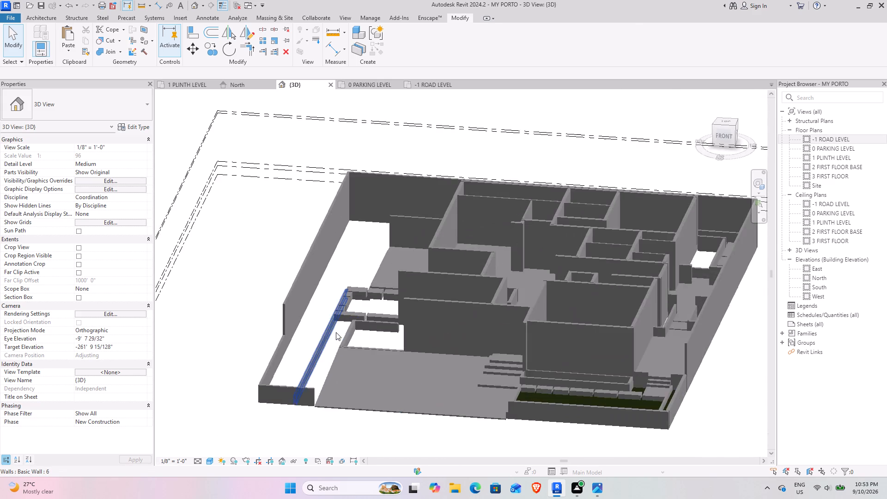
{"action": "scroll", "coordinate": [336, 332], "scroll_direction": "up", "scroll_amount": 6}
{"action": "middle_click_drag", "start_coordinate": [338, 329], "coordinate": [348, 277], "text": "shift"}
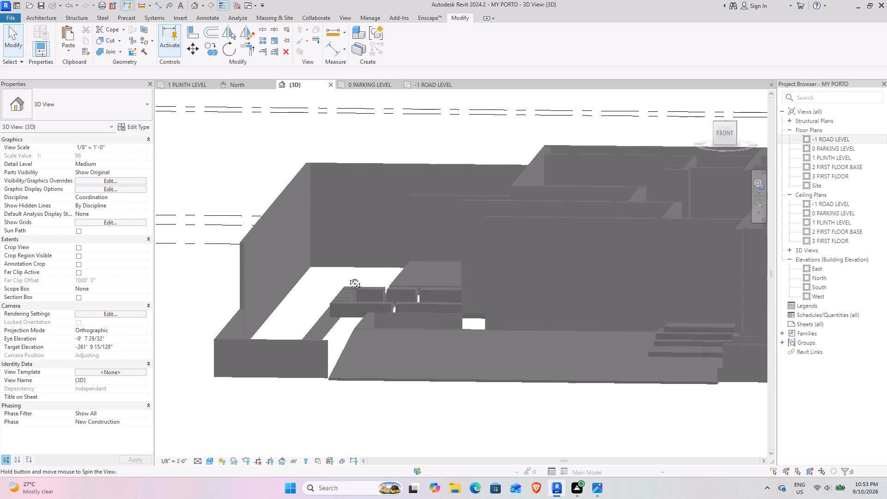
{"action": "middle_click_drag", "start_coordinate": [348, 277], "coordinate": [333, 323], "text": "shift"}
{"action": "scroll", "coordinate": [333, 323], "scroll_direction": "down", "scroll_amount": 5}
{"action": "middle_click_drag", "start_coordinate": [345, 364], "coordinate": [366, 357], "text": "shift"}
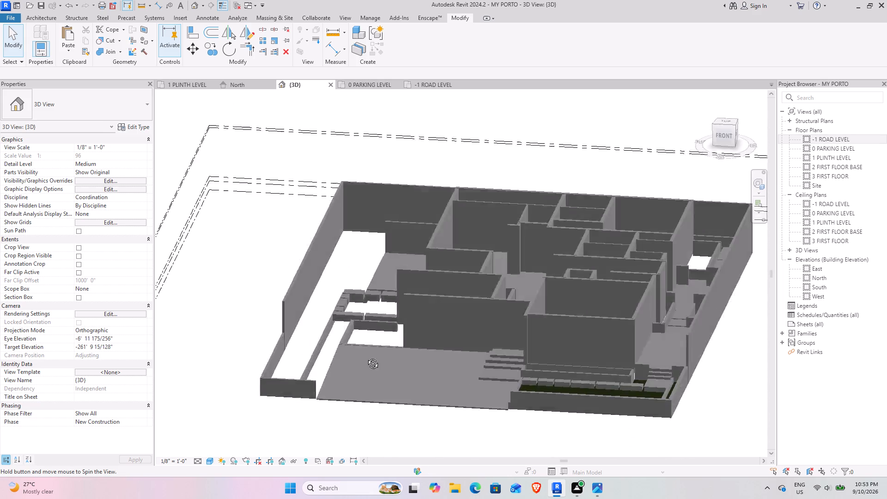
{"action": "middle_click_drag", "start_coordinate": [366, 357], "coordinate": [405, 379], "text": "shift"}
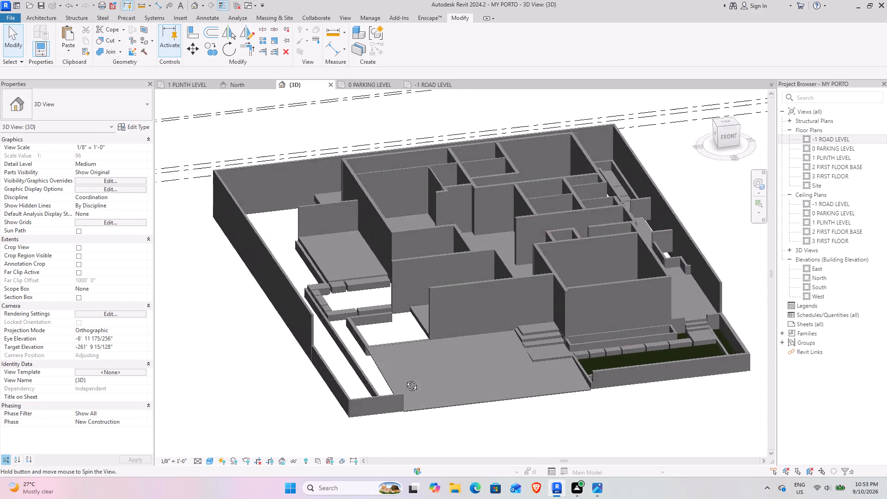
{"action": "middle_click_drag", "start_coordinate": [405, 379], "coordinate": [437, 374], "text": "shift"}
{"action": "scroll", "coordinate": [437, 374], "scroll_direction": "down", "scroll_amount": 4}
{"action": "middle_click_drag", "start_coordinate": [446, 394], "coordinate": [485, 397], "text": "shift"}
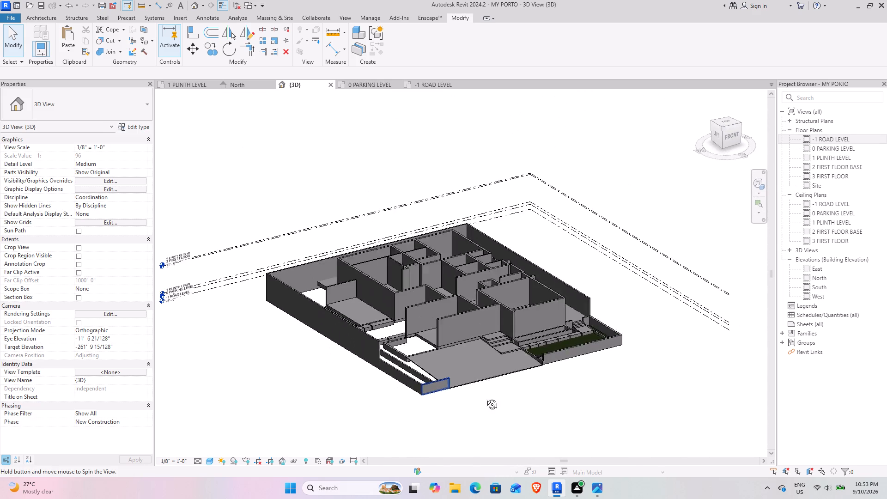
{"action": "middle_click_drag", "start_coordinate": [485, 397], "coordinate": [422, 423], "text": "shift"}
{"action": "middle_click_drag", "start_coordinate": [583, 368], "coordinate": [532, 403], "text": "shift"}
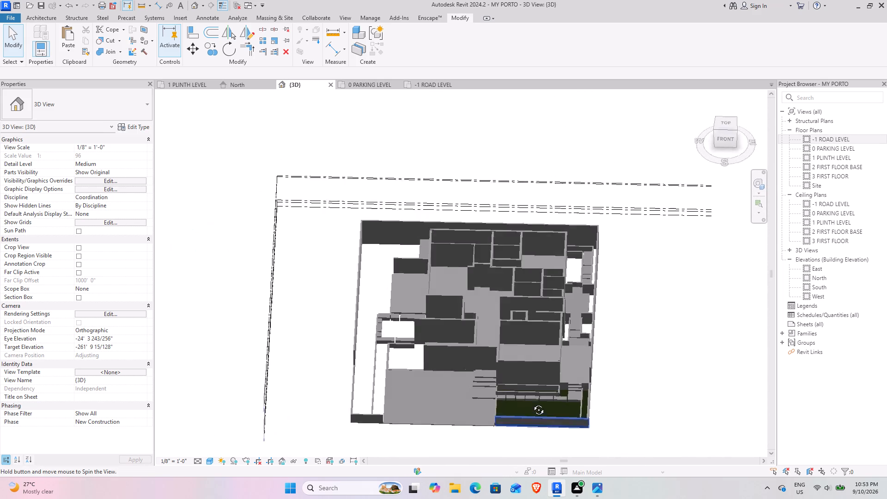
{"action": "middle_click_drag", "start_coordinate": [532, 403], "coordinate": [542, 430], "text": "shift"}
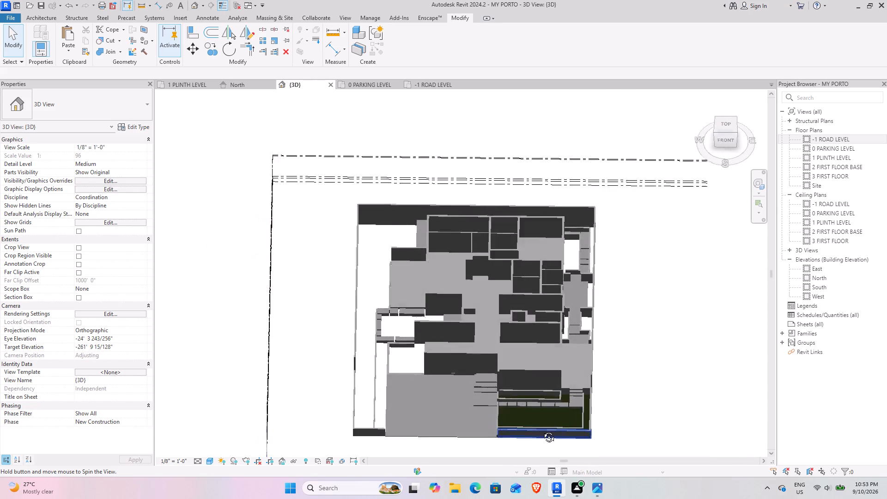
{"action": "middle_click_drag", "start_coordinate": [542, 430], "coordinate": [573, 444], "text": "shift"}
{"action": "middle_click_drag", "start_coordinate": [579, 427], "coordinate": [613, 237], "text": "shift"}
{"action": "middle_click_drag", "start_coordinate": [568, 359], "coordinate": [565, 254], "text": "shift"}
{"action": "scroll", "coordinate": [415, 356], "scroll_direction": "up", "scroll_amount": 4}
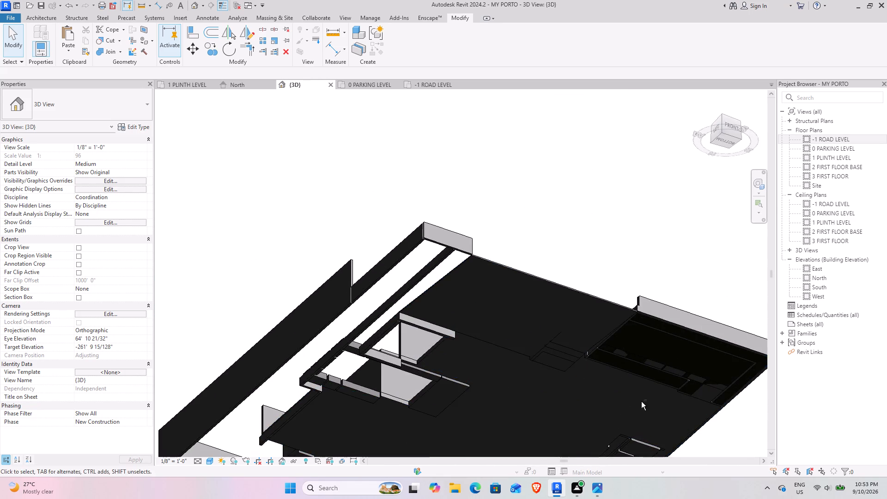
{"action": "middle_click_drag", "start_coordinate": [642, 397], "coordinate": [648, 381], "text": "shift"}
{"action": "middle_click_drag", "start_coordinate": [699, 338], "coordinate": [639, 464], "text": "shift"}
{"action": "scroll", "coordinate": [626, 369], "scroll_direction": "down", "scroll_amount": 4}
{"action": "middle_click_drag", "start_coordinate": [589, 353], "coordinate": [591, 469], "text": "shift"}
{"action": "middle_click_drag", "start_coordinate": [590, 309], "coordinate": [571, 357]}
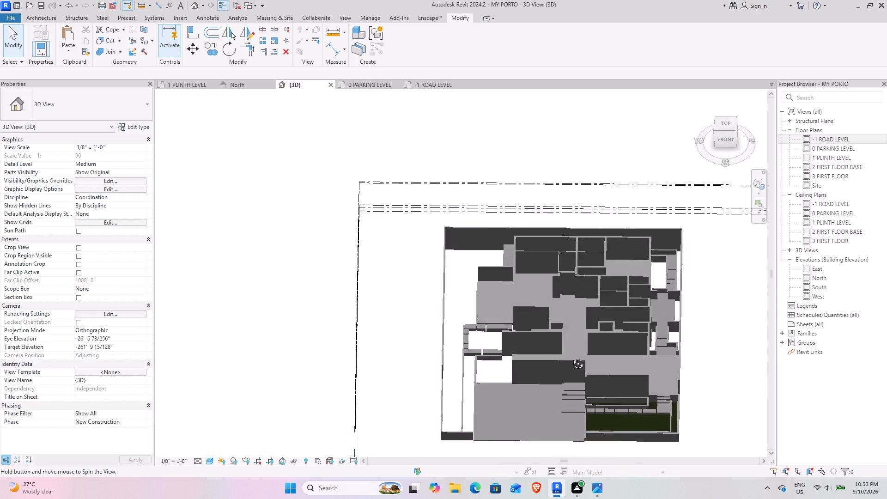
{"action": "middle_click_drag", "start_coordinate": [571, 357], "coordinate": [568, 372]}
{"action": "middle_click_drag", "start_coordinate": [541, 273], "coordinate": [336, 196]}
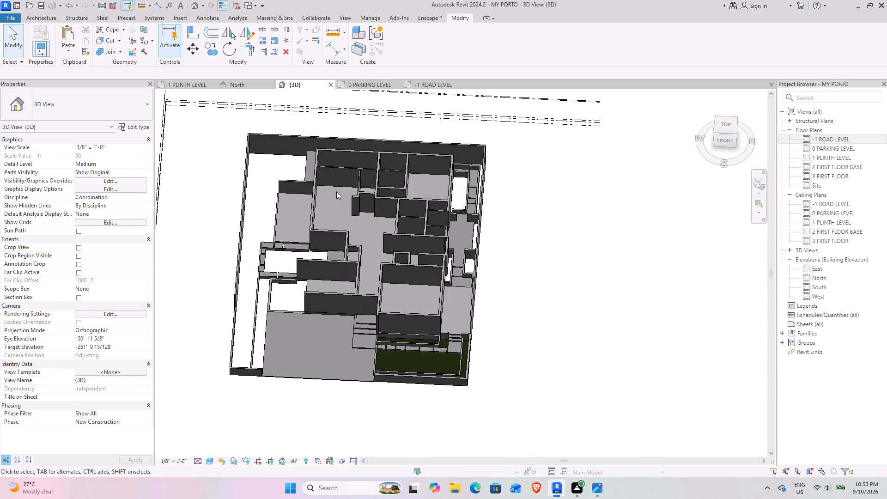
{"action": "middle_click_drag", "start_coordinate": [338, 192], "coordinate": [293, 265], "text": "shift"}
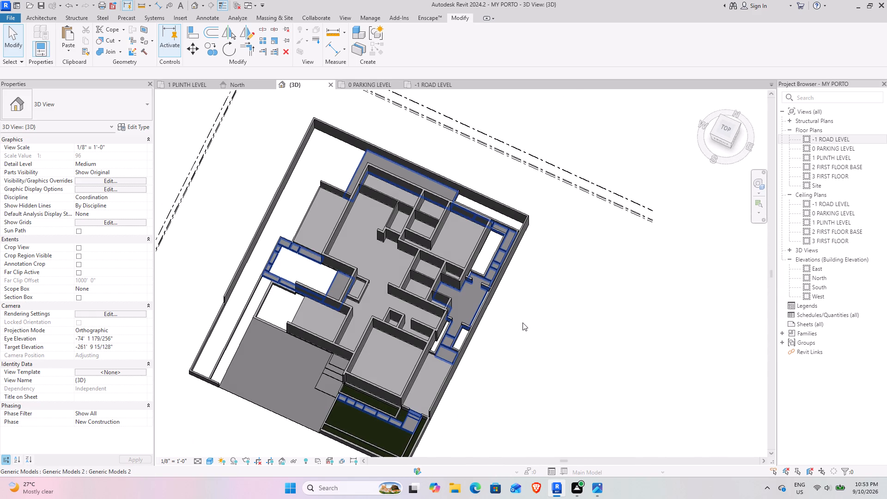
{"action": "middle_click_drag", "start_coordinate": [365, 366], "coordinate": [370, 186], "text": "shift"}
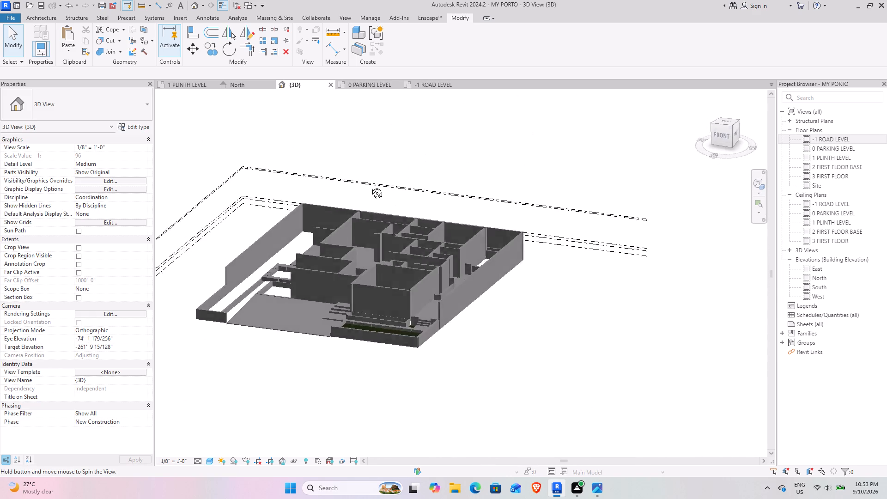
{"action": "middle_click_drag", "start_coordinate": [370, 186], "coordinate": [356, 229], "text": "shift"}
{"action": "middle_click_drag", "start_coordinate": [331, 235], "coordinate": [381, 253]}
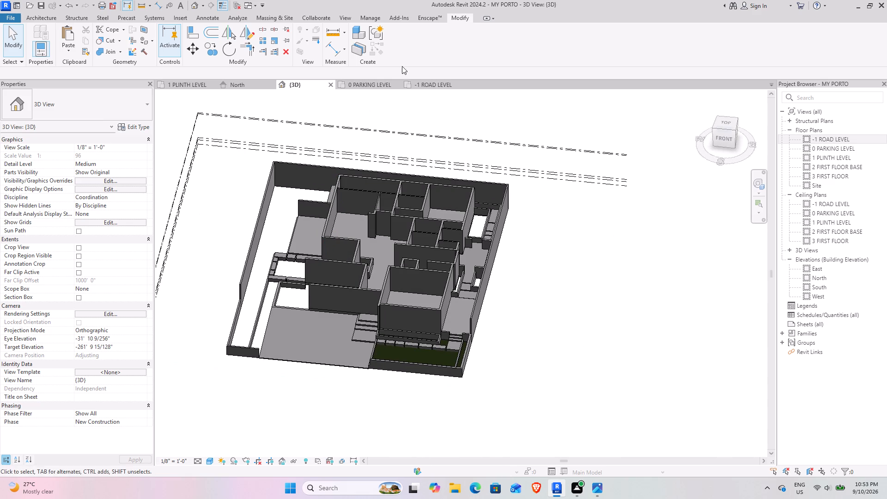
On the -1 ROAD LEVEL plan, create a 6" floor with a rectangular boundary spanning the whole plot between opposite compound wall corners.
{"action": "left_click", "coordinate": [431, 82]}
{"action": "scroll", "coordinate": [342, 239], "scroll_direction": "down", "scroll_amount": 4}
{"action": "middle_click_drag", "start_coordinate": [362, 178], "coordinate": [352, 320]}
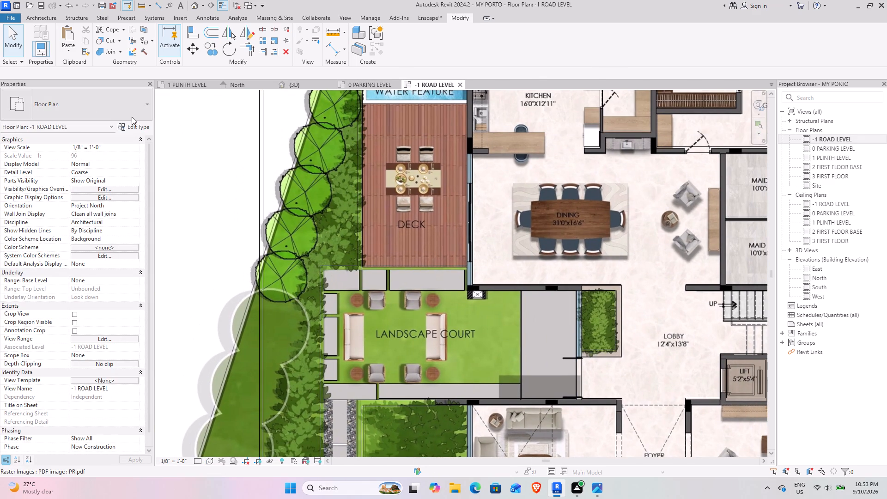
{"action": "double_click", "coordinate": [45, 13]}
{"action": "left_click", "coordinate": [218, 35]}
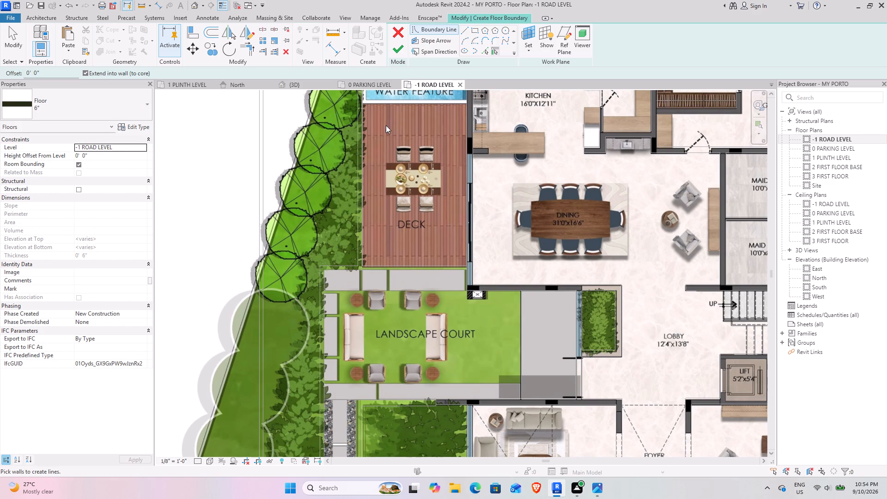
{"action": "middle_click_drag", "start_coordinate": [385, 126], "coordinate": [395, 217]}
{"action": "left_click", "coordinate": [474, 30]}
{"action": "scroll", "coordinate": [350, 110], "scroll_direction": "down", "scroll_amount": 4}
{"action": "middle_click_drag", "start_coordinate": [329, 153], "coordinate": [303, 268]}
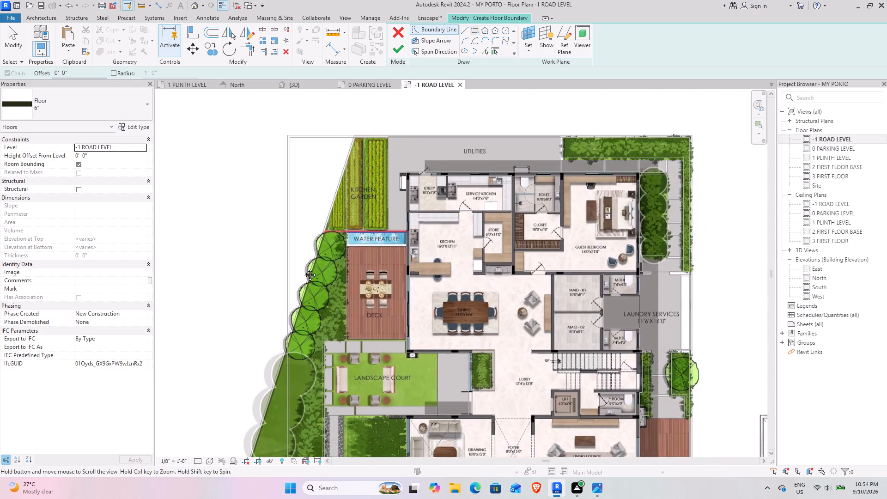
{"action": "middle_click_drag", "start_coordinate": [303, 268], "coordinate": [286, 331]}
{"action": "left_click", "coordinate": [262, 237]}
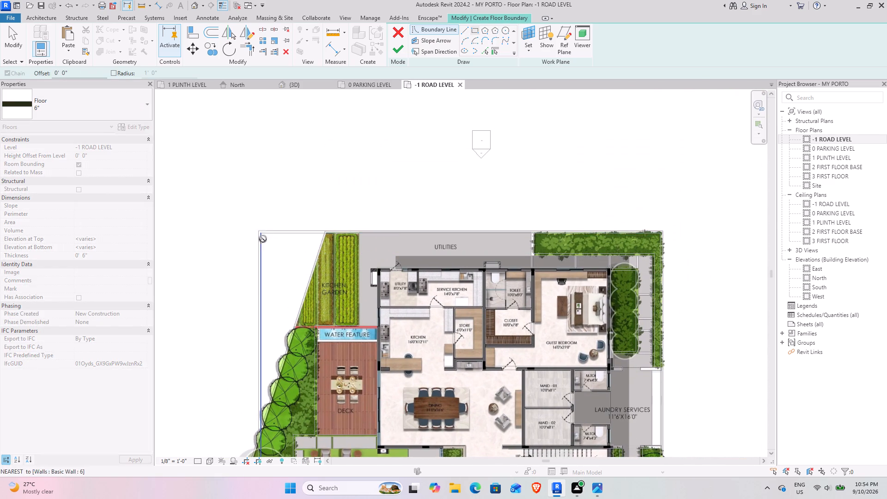
{"action": "scroll", "coordinate": [441, 379], "scroll_direction": "down", "scroll_amount": 4}
{"action": "middle_click_drag", "start_coordinate": [554, 420], "coordinate": [440, 168]}
{"action": "scroll", "coordinate": [446, 326], "scroll_direction": "up", "scroll_amount": 7}
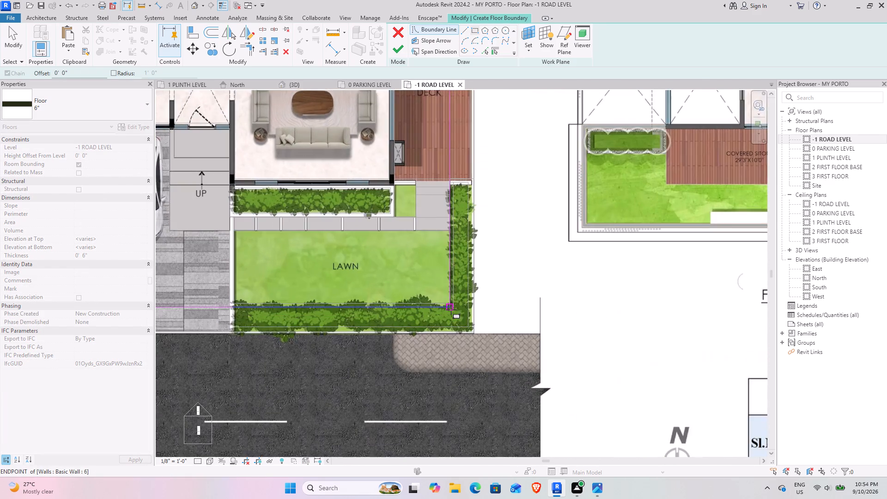
{"action": "scroll", "coordinate": [454, 310], "scroll_direction": "up", "scroll_amount": 4}
{"action": "left_click", "coordinate": [480, 342]}
{"action": "scroll", "coordinate": [318, 280], "scroll_direction": "down", "scroll_amount": 3}
{"action": "middle_click_drag", "start_coordinate": [326, 285], "coordinate": [756, 267]}
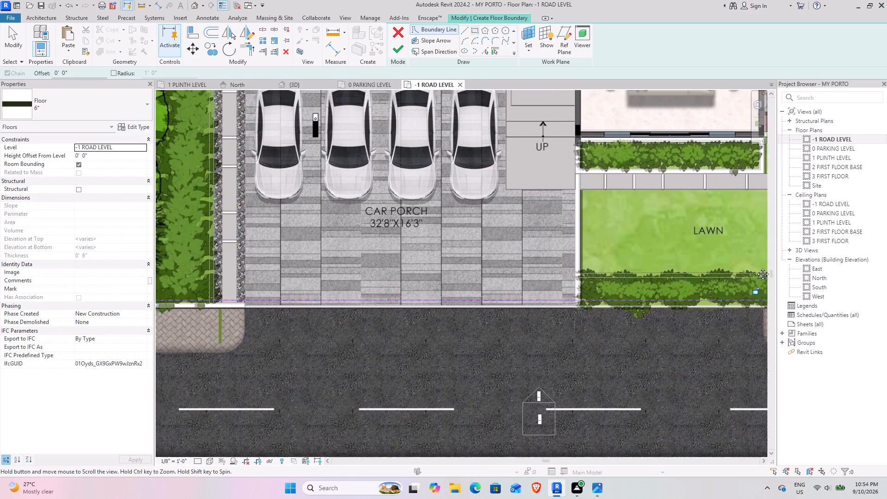
{"action": "middle_click_drag", "start_coordinate": [756, 267], "coordinate": [791, 323]}
{"action": "left_click", "coordinate": [396, 53]}
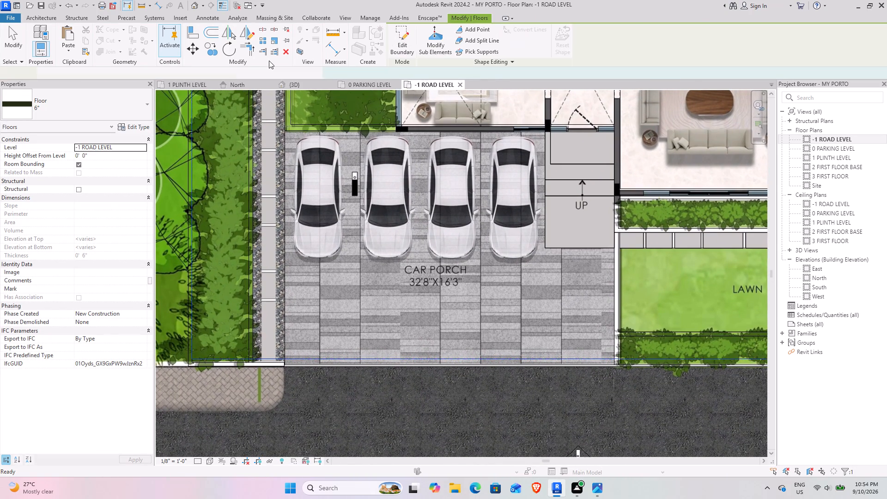
Inspect the new ground floor in the 3D view, especially around the landscape court blocks, side planting strip and car porch.
{"action": "left_click", "coordinate": [302, 85]}
{"action": "left_click", "coordinate": [599, 352]}
{"action": "middle_click_drag", "start_coordinate": [402, 388], "coordinate": [424, 377], "text": "shift"}
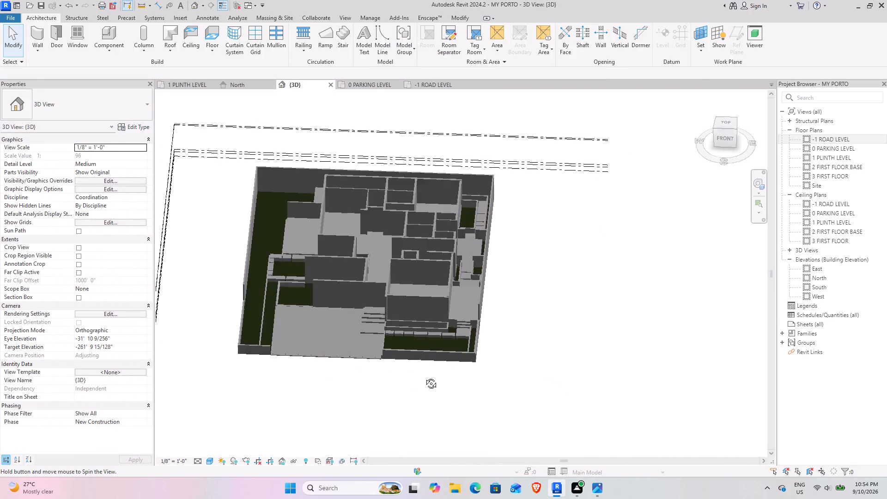
{"action": "middle_click_drag", "start_coordinate": [424, 377], "coordinate": [382, 341], "text": "shift"}
{"action": "scroll", "coordinate": [238, 275], "scroll_direction": "up", "scroll_amount": 7}
{"action": "middle_click_drag", "start_coordinate": [270, 323], "coordinate": [282, 318], "text": "shift"}
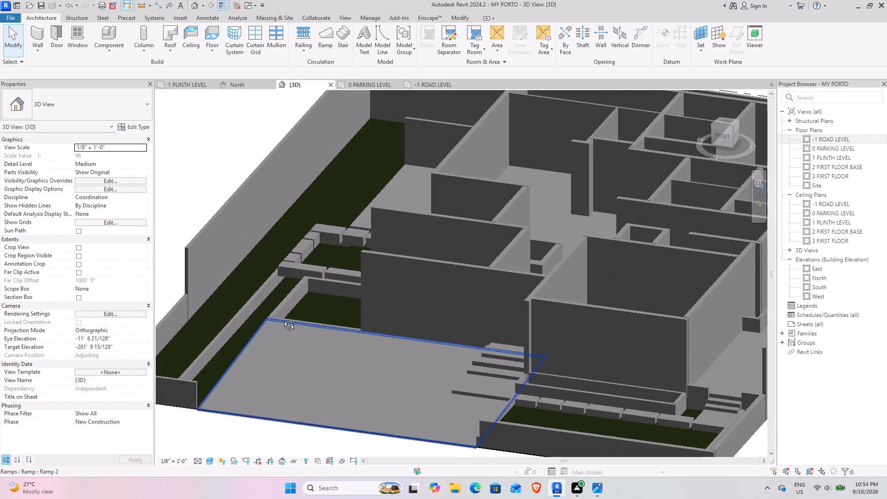
{"action": "middle_click_drag", "start_coordinate": [282, 318], "coordinate": [322, 315], "text": "shift"}
{"action": "scroll", "coordinate": [292, 260], "scroll_direction": "up", "scroll_amount": 4}
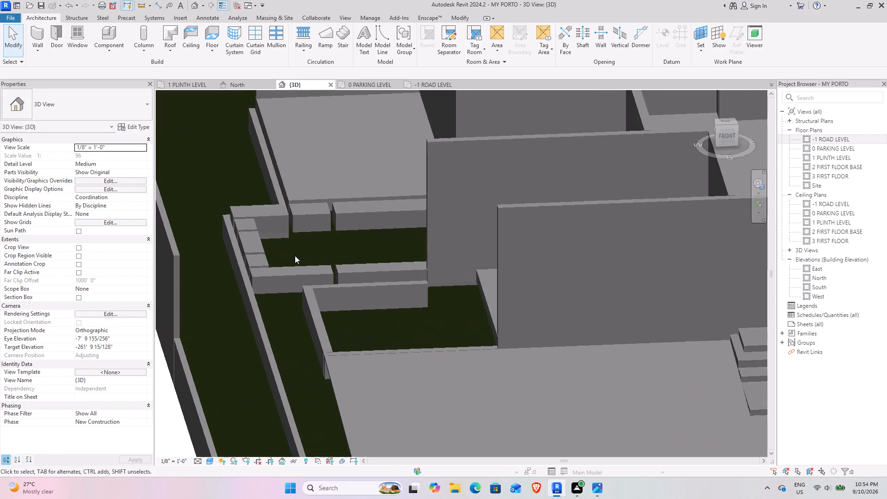
{"action": "middle_click_drag", "start_coordinate": [355, 340], "coordinate": [349, 322], "text": "shift"}
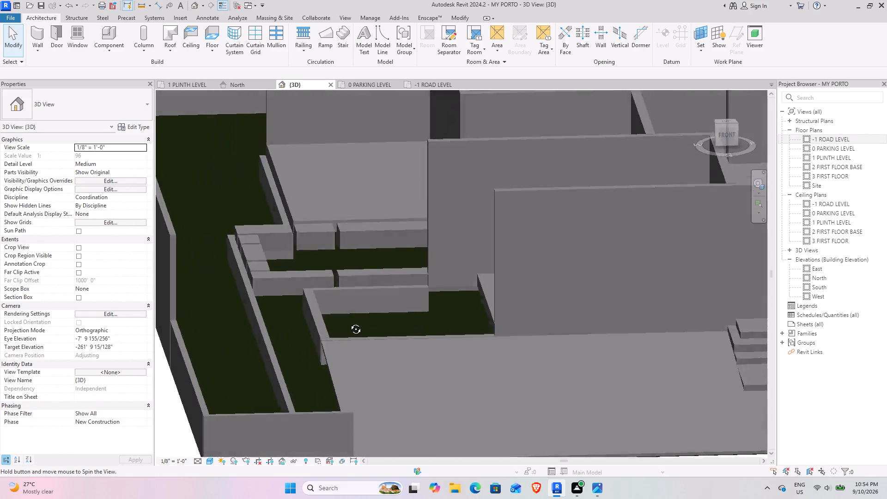
{"action": "middle_click_drag", "start_coordinate": [349, 322], "coordinate": [331, 325], "text": "shift"}
{"action": "left_click", "coordinate": [286, 282]}
{"action": "scroll", "coordinate": [310, 325], "scroll_direction": "down", "scroll_amount": 4}
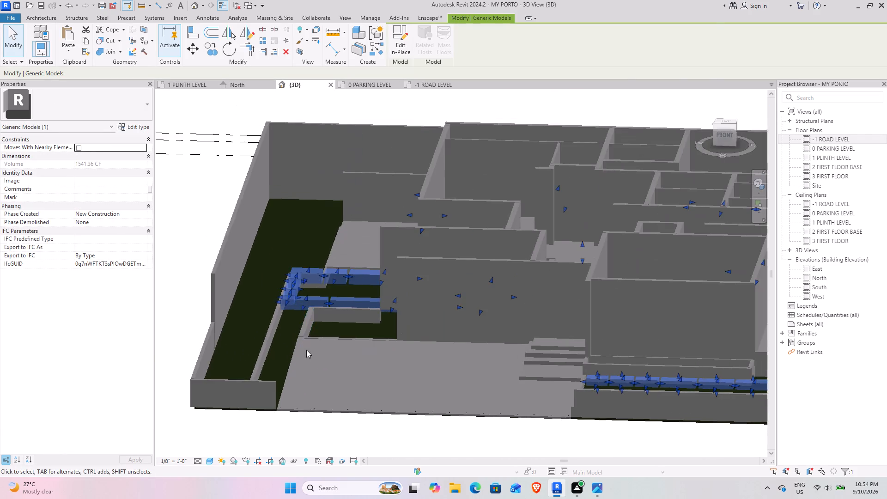
{"action": "middle_click_drag", "start_coordinate": [299, 352], "coordinate": [359, 398], "text": "shift"}
{"action": "scroll", "coordinate": [389, 348], "scroll_direction": "up", "scroll_amount": 2}
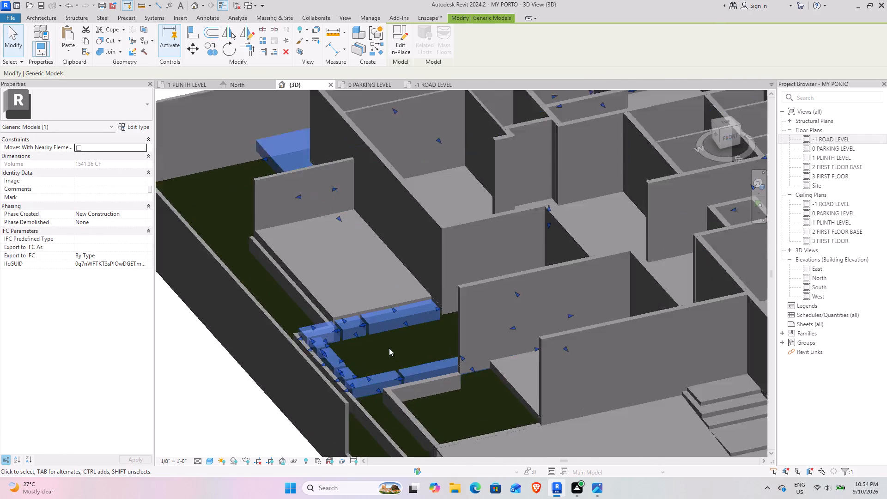
{"action": "scroll", "coordinate": [389, 348], "scroll_direction": "up", "scroll_amount": 2}
{"action": "middle_click_drag", "start_coordinate": [423, 399], "coordinate": [388, 363], "text": "shift"}
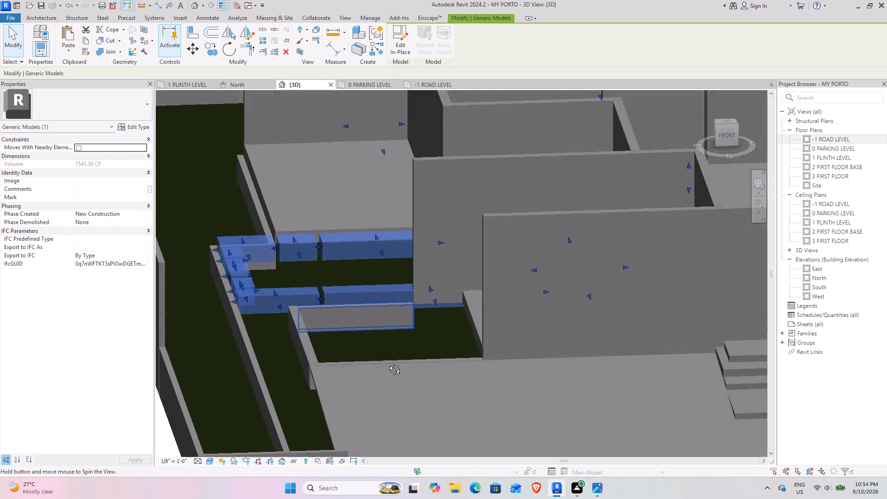
{"action": "middle_click_drag", "start_coordinate": [388, 363], "coordinate": [408, 390], "text": "shift"}
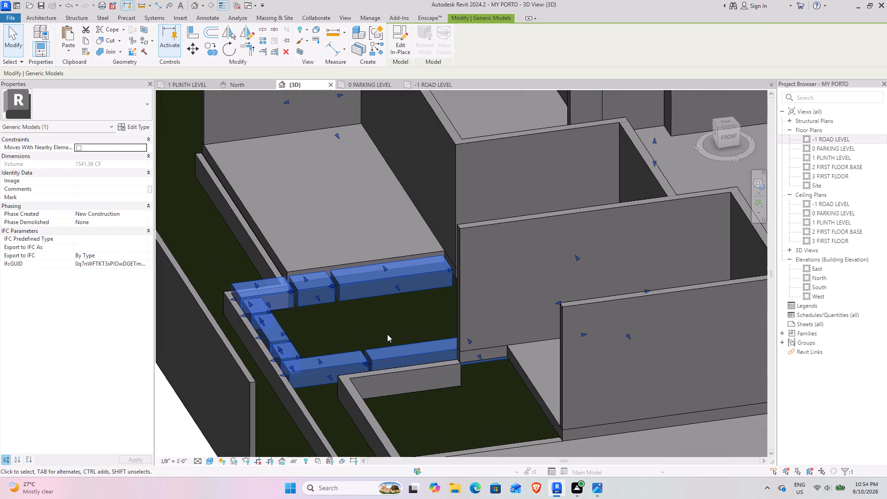
{"action": "left_click", "coordinate": [16, 48]}
{"action": "scroll", "coordinate": [386, 396], "scroll_direction": "down", "scroll_amount": 4}
{"action": "middle_click_drag", "start_coordinate": [380, 400], "coordinate": [374, 394], "text": "shift"}
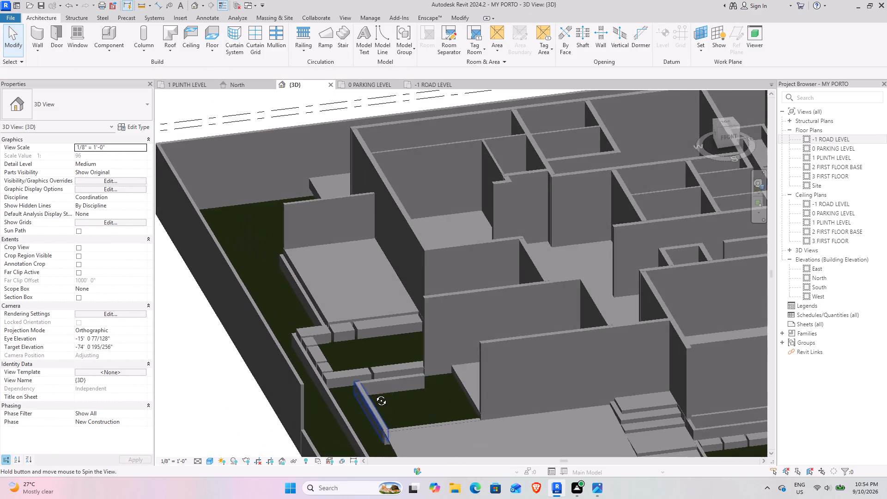
{"action": "middle_click_drag", "start_coordinate": [374, 394], "coordinate": [306, 429], "text": "shift"}
{"action": "scroll", "coordinate": [334, 365], "scroll_direction": "down", "scroll_amount": 4}
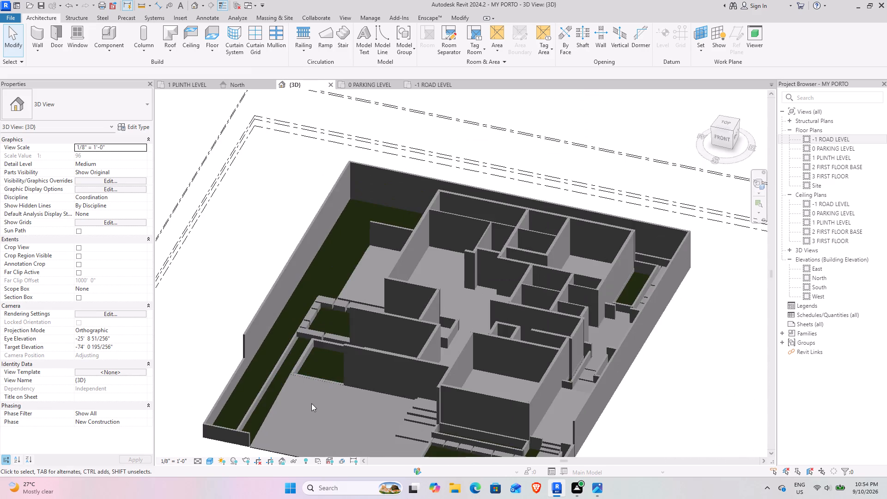
{"action": "middle_click_drag", "start_coordinate": [311, 402], "coordinate": [348, 383], "text": "shift"}
{"action": "middle_click_drag", "start_coordinate": [504, 322], "coordinate": [487, 399], "text": "shift"}
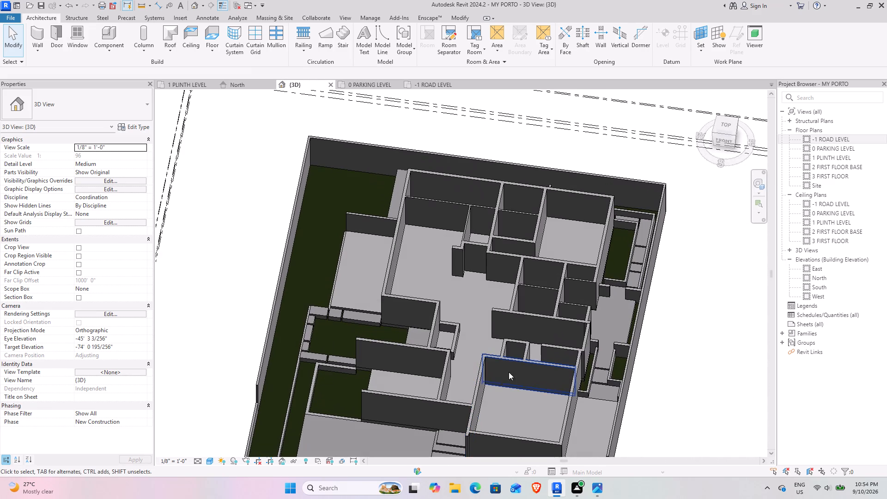
{"action": "left_click", "coordinate": [686, 258]}
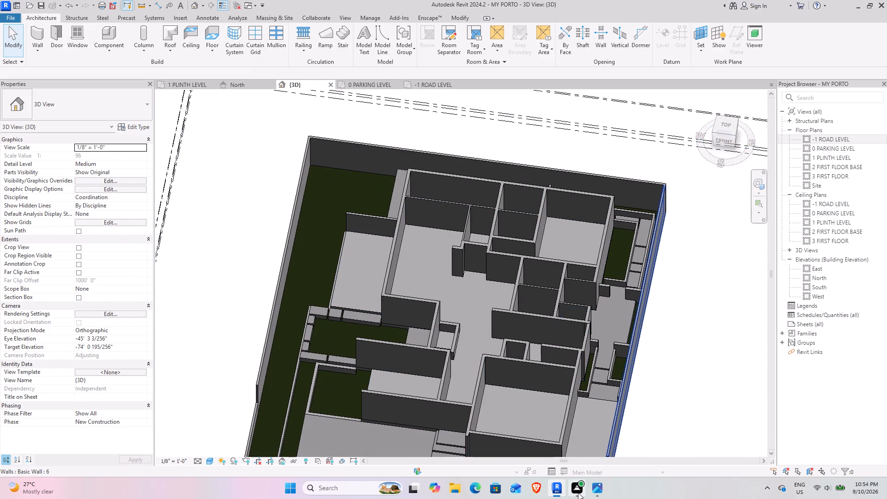
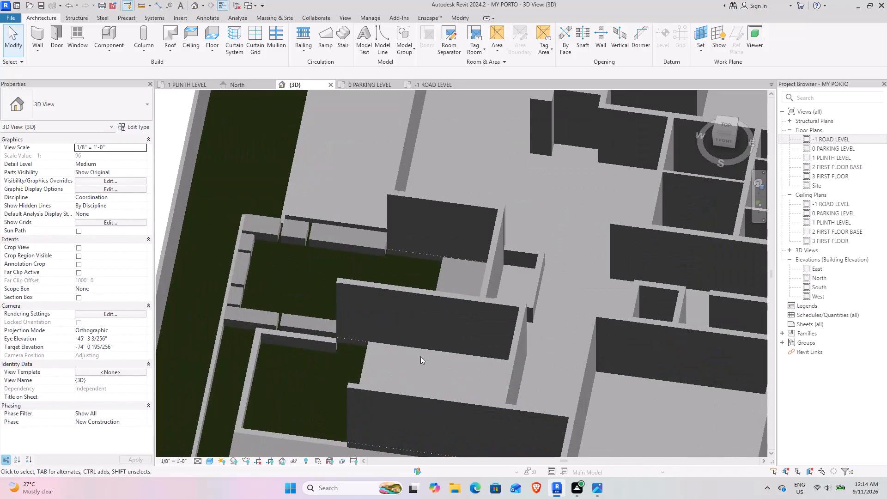
Examine the model in the 3D view, comparing the landscape court blocks, side planting strip and car porch with the new ground floor.
{"action": "scroll", "coordinate": [443, 341], "scroll_direction": "down", "scroll_amount": 5}
{"action": "middle_click_drag", "start_coordinate": [437, 345], "coordinate": [533, 255], "text": "shift"}
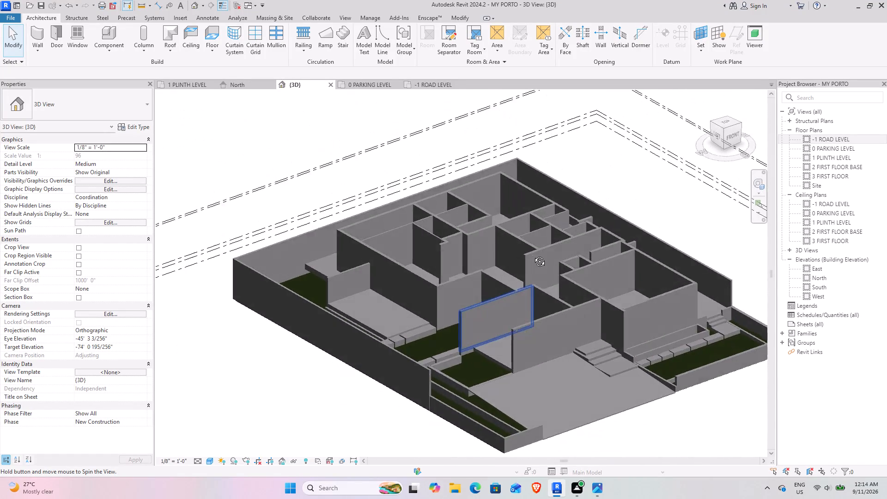
{"action": "middle_click_drag", "start_coordinate": [533, 255], "coordinate": [517, 255], "text": "shift"}
{"action": "scroll", "coordinate": [521, 323], "scroll_direction": "up", "scroll_amount": 5}
{"action": "middle_click_drag", "start_coordinate": [536, 364], "coordinate": [501, 327], "text": "shift"}
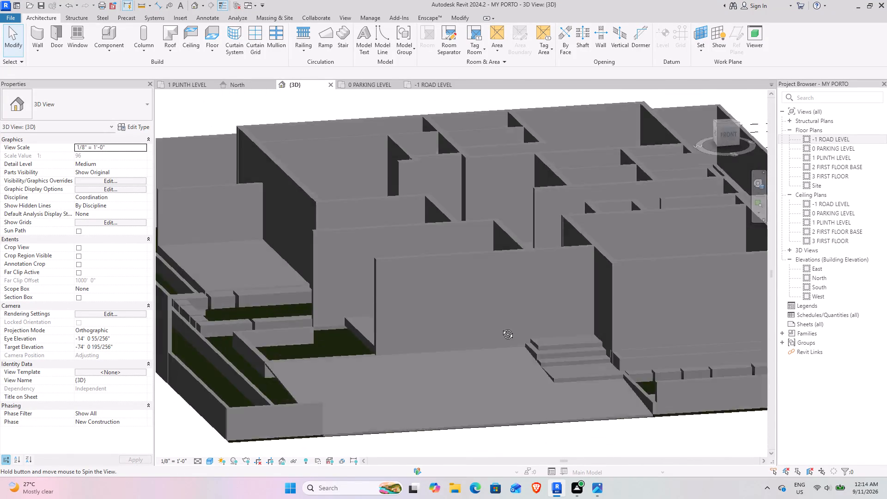
{"action": "middle_click_drag", "start_coordinate": [501, 327], "coordinate": [496, 339], "text": "shift"}
{"action": "scroll", "coordinate": [483, 329], "scroll_direction": "down", "scroll_amount": 5}
{"action": "middle_click_drag", "start_coordinate": [463, 343], "coordinate": [515, 398], "text": "shift"}
{"action": "middle_click_drag", "start_coordinate": [524, 405], "coordinate": [504, 338]}
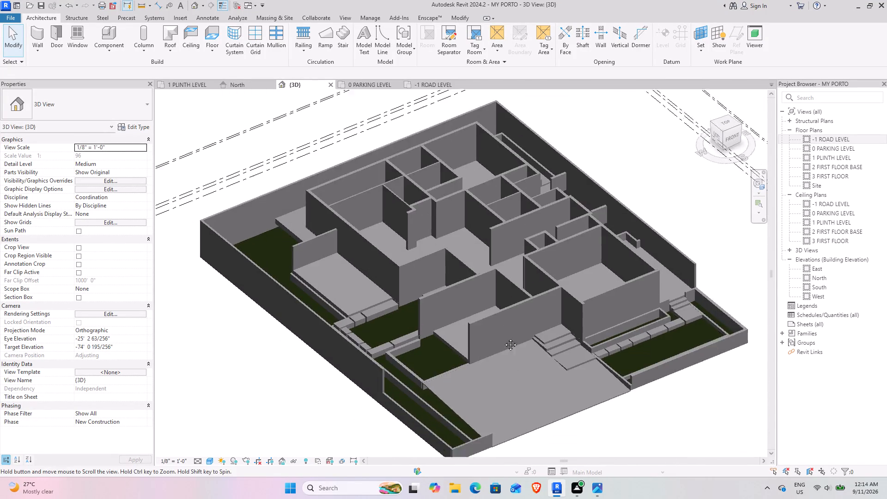
{"action": "middle_click_drag", "start_coordinate": [504, 338], "coordinate": [491, 272]}
{"action": "middle_click_drag", "start_coordinate": [498, 299], "coordinate": [500, 333], "text": "shift"}
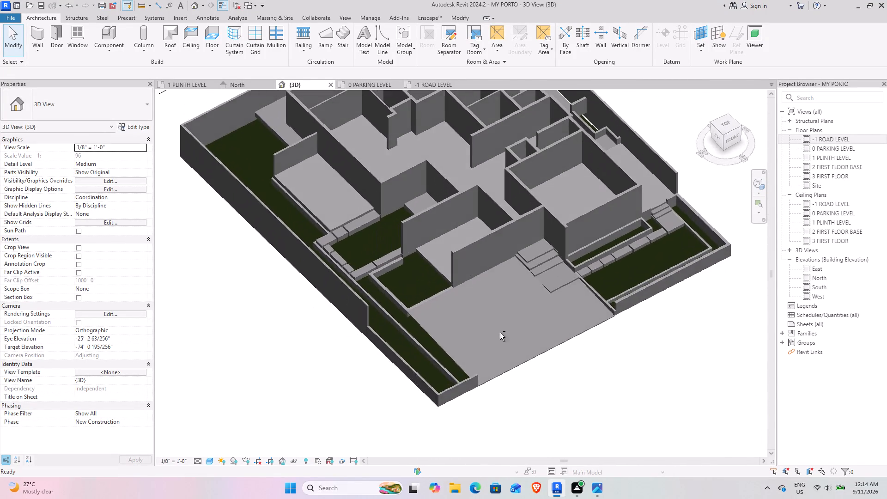
{"action": "scroll", "coordinate": [470, 280], "scroll_direction": "up", "scroll_amount": 3}
{"action": "scroll", "coordinate": [508, 324], "scroll_direction": "down", "scroll_amount": 4}
{"action": "middle_click_drag", "start_coordinate": [497, 337], "coordinate": [456, 359], "text": "shift"}
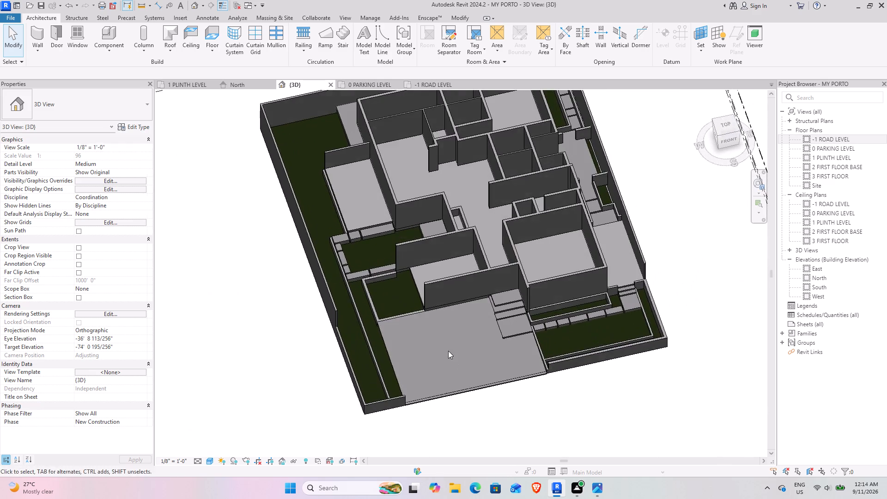
{"action": "middle_click_drag", "start_coordinate": [453, 274], "coordinate": [498, 437]}
{"action": "middle_click_drag", "start_coordinate": [382, 331], "coordinate": [427, 285], "text": "shift"}
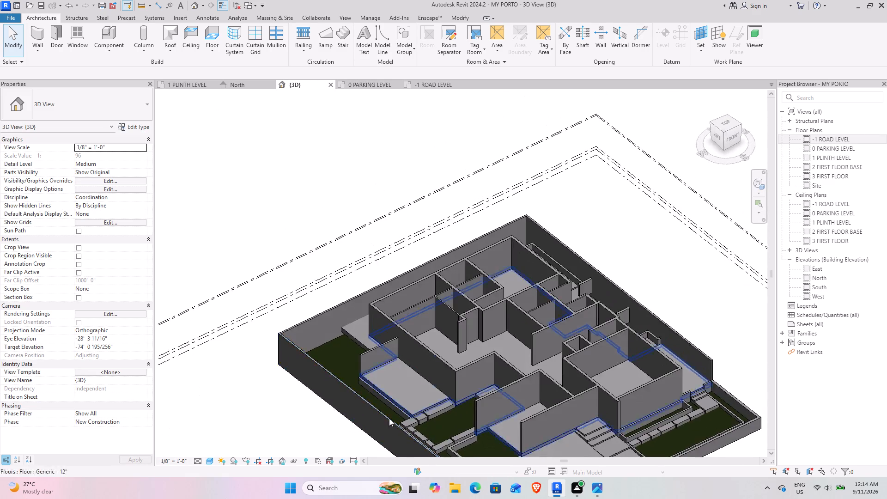
{"action": "scroll", "coordinate": [398, 432], "scroll_direction": "up", "scroll_amount": 9}
{"action": "scroll", "coordinate": [483, 418], "scroll_direction": "down", "scroll_amount": 3}
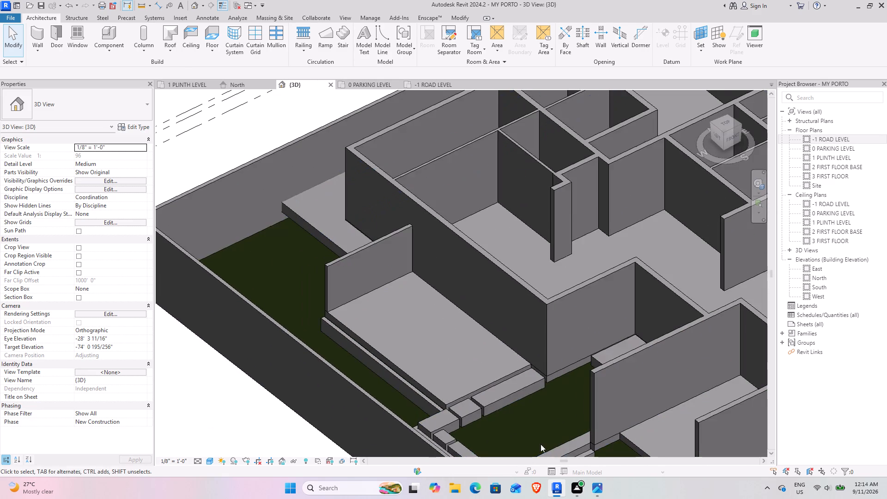
{"action": "middle_click_drag", "start_coordinate": [535, 442], "coordinate": [493, 350]}
{"action": "scroll", "coordinate": [492, 346], "scroll_direction": "down", "scroll_amount": 4}
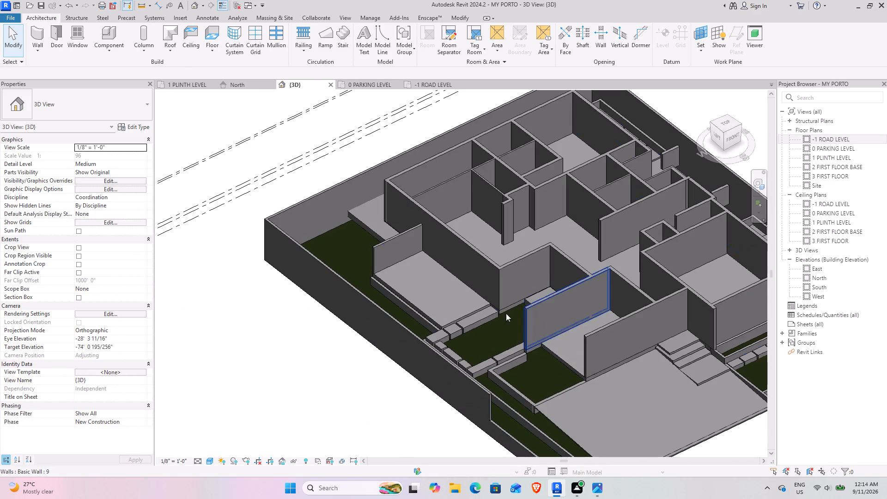
{"action": "middle_click_drag", "start_coordinate": [527, 385], "coordinate": [446, 334], "text": "shift"}
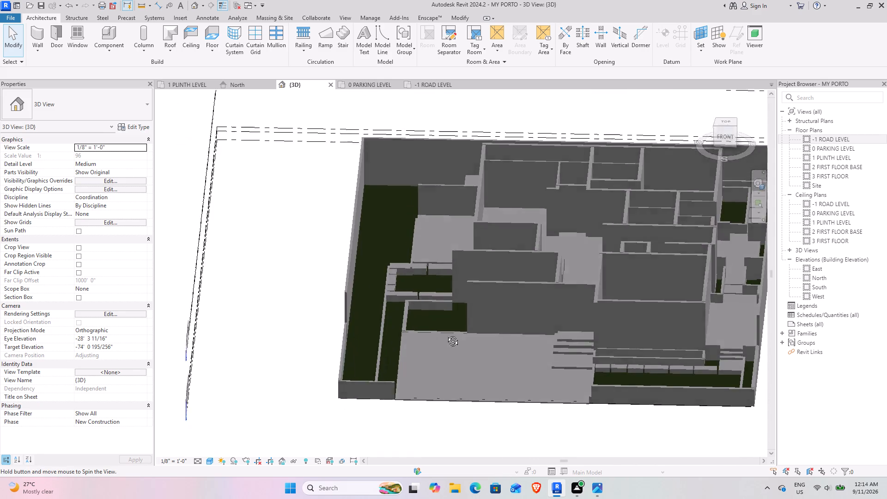
{"action": "middle_click_drag", "start_coordinate": [446, 334], "coordinate": [360, 332], "text": "shift"}
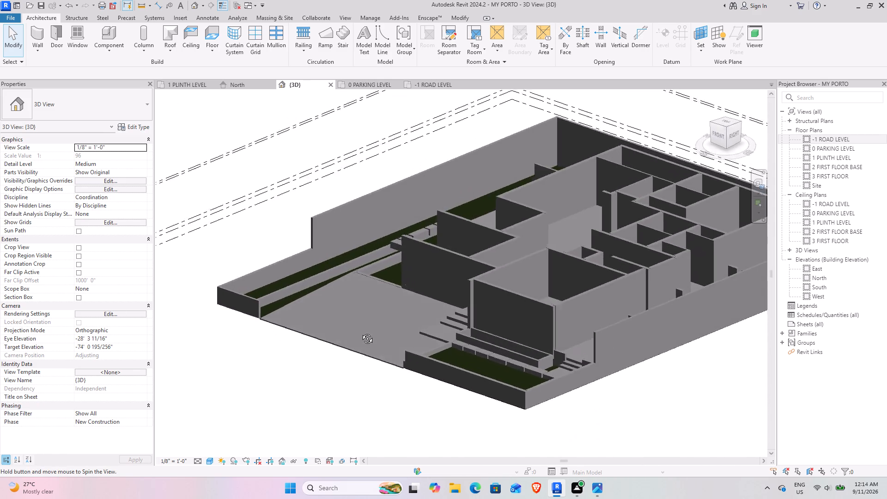
{"action": "middle_click_drag", "start_coordinate": [360, 332], "coordinate": [494, 340], "text": "shift"}
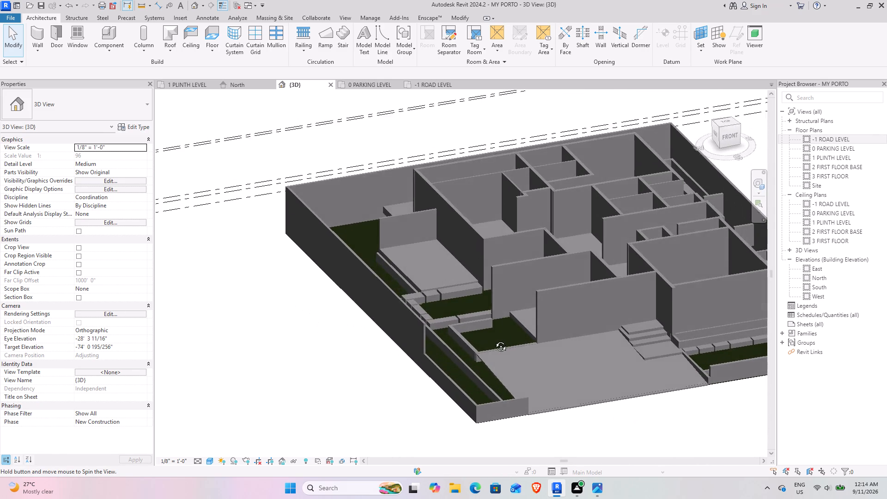
{"action": "middle_click_drag", "start_coordinate": [494, 340], "coordinate": [486, 359], "text": "shift"}
{"action": "scroll", "coordinate": [425, 252], "scroll_direction": "up", "scroll_amount": 4}
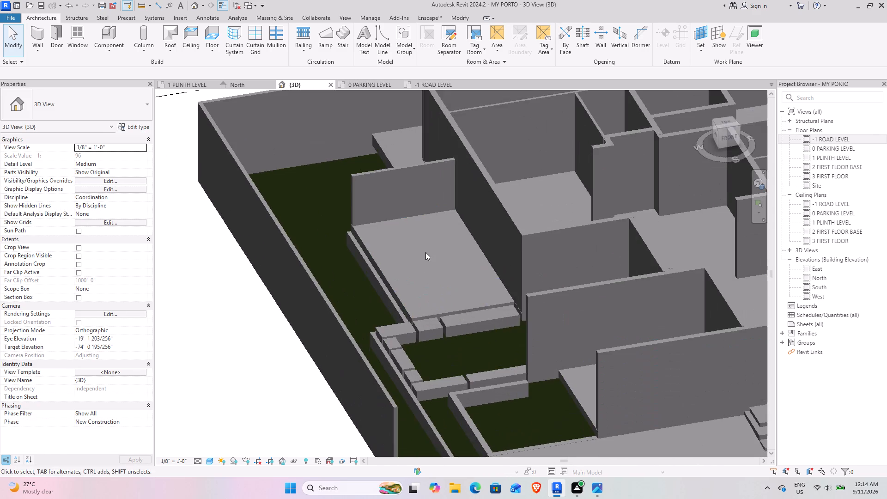
{"action": "scroll", "coordinate": [434, 263], "scroll_direction": "down", "scroll_amount": 10}
{"action": "middle_click_drag", "start_coordinate": [453, 354], "coordinate": [415, 305], "text": "shift"}
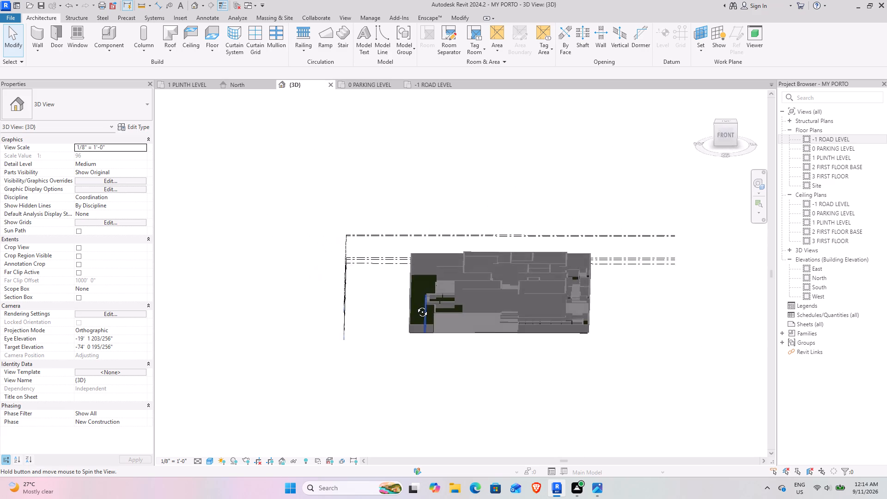
{"action": "middle_click_drag", "start_coordinate": [415, 305], "coordinate": [416, 324], "text": "shift"}
{"action": "scroll", "coordinate": [435, 290], "scroll_direction": "up", "scroll_amount": 8}
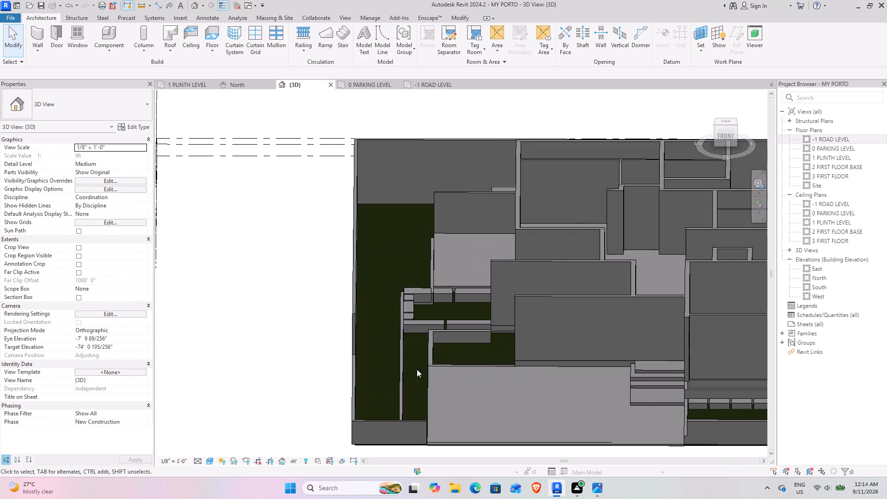
Open the generic model containing the stepping blocks around the landscape court for in-place editing.
{"action": "left_click", "coordinate": [418, 319]}
{"action": "scroll", "coordinate": [416, 315], "scroll_direction": "down", "scroll_amount": 4}
{"action": "middle_click_drag", "start_coordinate": [416, 318], "coordinate": [442, 405], "text": "shift"}
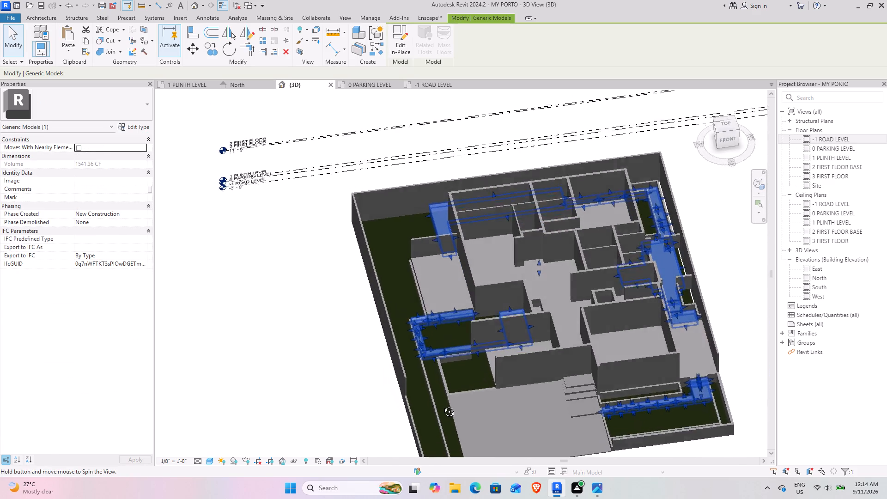
{"action": "middle_click_drag", "start_coordinate": [442, 405], "coordinate": [443, 413], "text": "shift"}
{"action": "scroll", "coordinate": [467, 329], "scroll_direction": "up", "scroll_amount": 9}
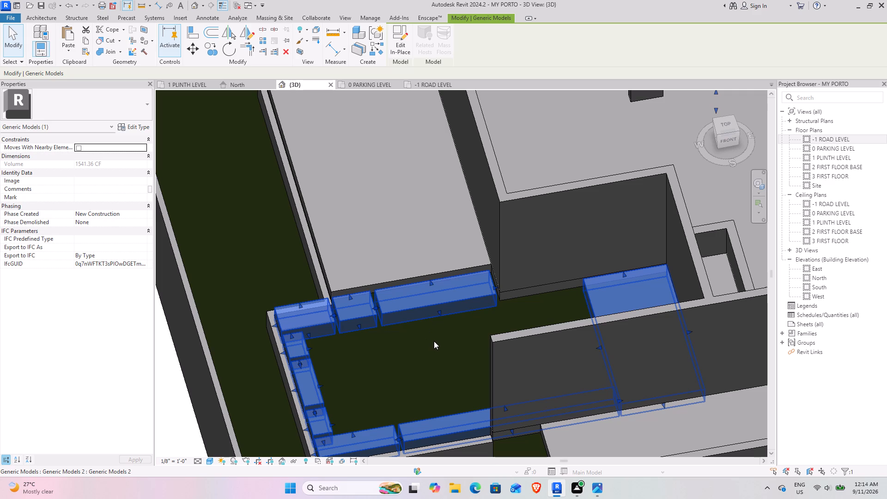
{"action": "left_click", "coordinate": [409, 33]}
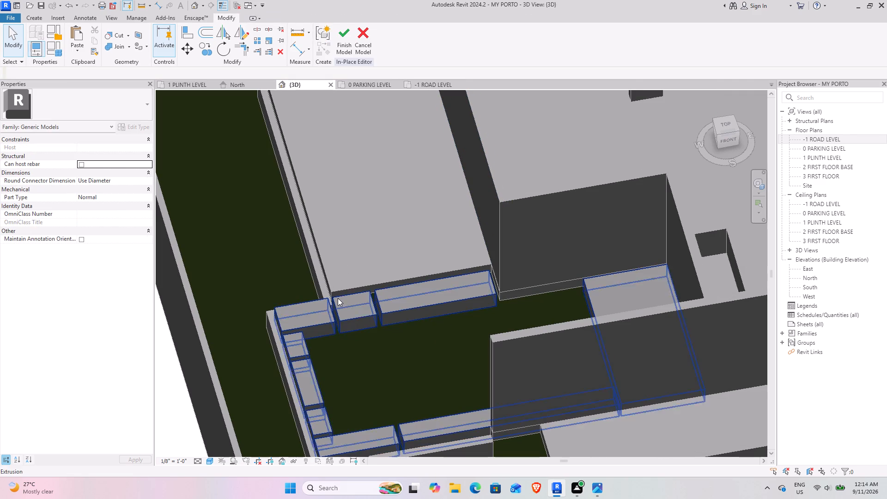
Check which blocks belong to the landscape court extrusion and which to the front garden extrusions.
{"action": "left_click", "coordinate": [364, 316]}
{"action": "scroll", "coordinate": [364, 316], "scroll_direction": "down", "scroll_amount": 5}
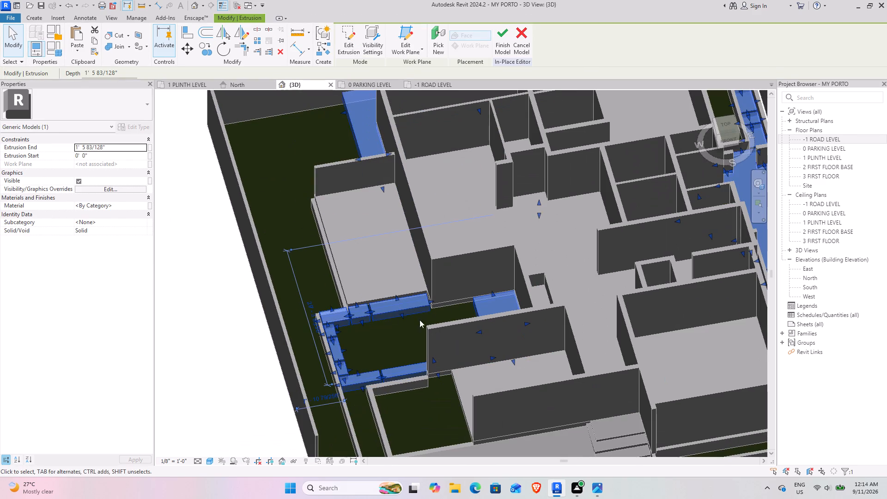
{"action": "left_click", "coordinate": [384, 339]}
{"action": "left_click", "coordinate": [358, 318]}
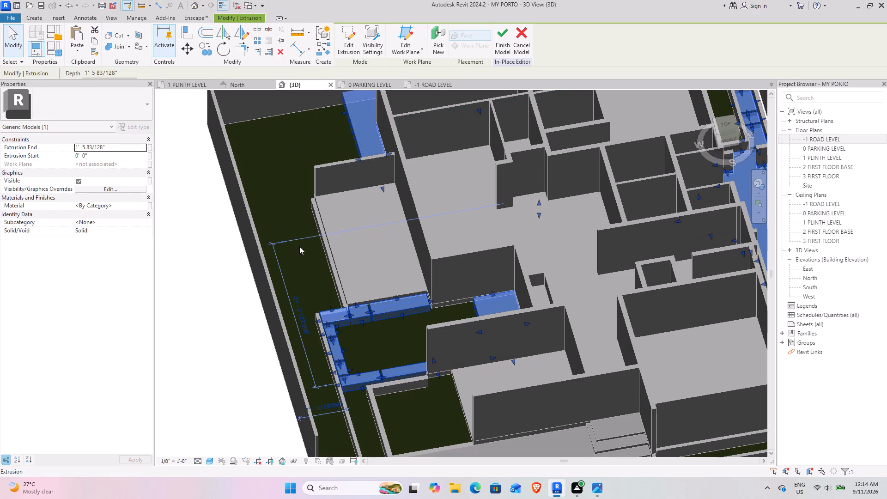
{"action": "left_click", "coordinate": [388, 346]}
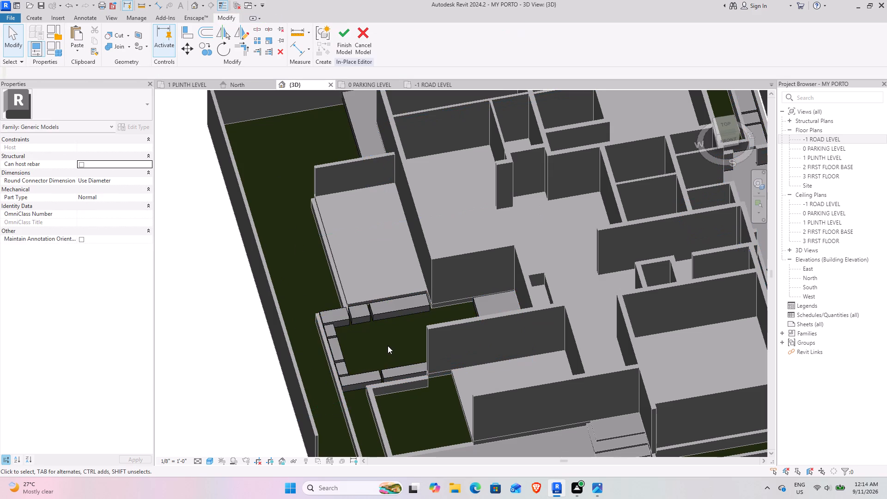
{"action": "middle_click_drag", "start_coordinate": [369, 334], "coordinate": [364, 379], "text": "shift"}
{"action": "scroll", "coordinate": [336, 305], "scroll_direction": "up", "scroll_amount": 7}
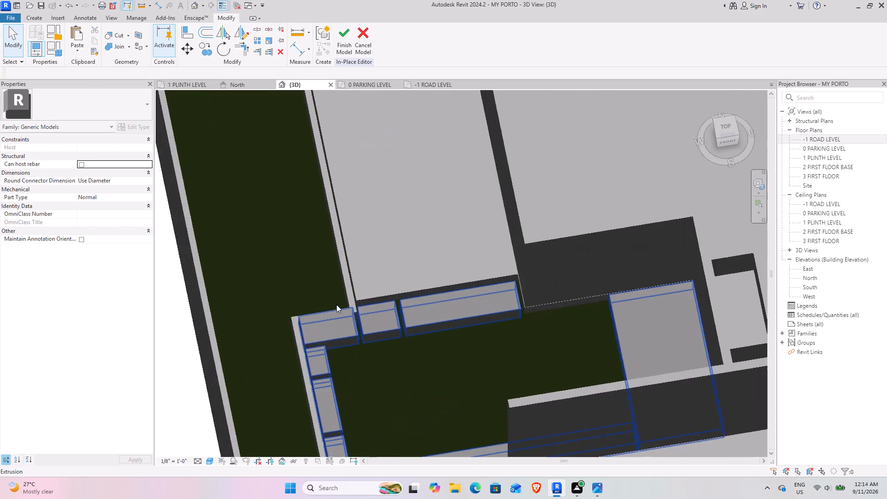
{"action": "scroll", "coordinate": [336, 304], "scroll_direction": "up", "scroll_amount": 2}
{"action": "scroll", "coordinate": [344, 320], "scroll_direction": "down", "scroll_amount": 14}
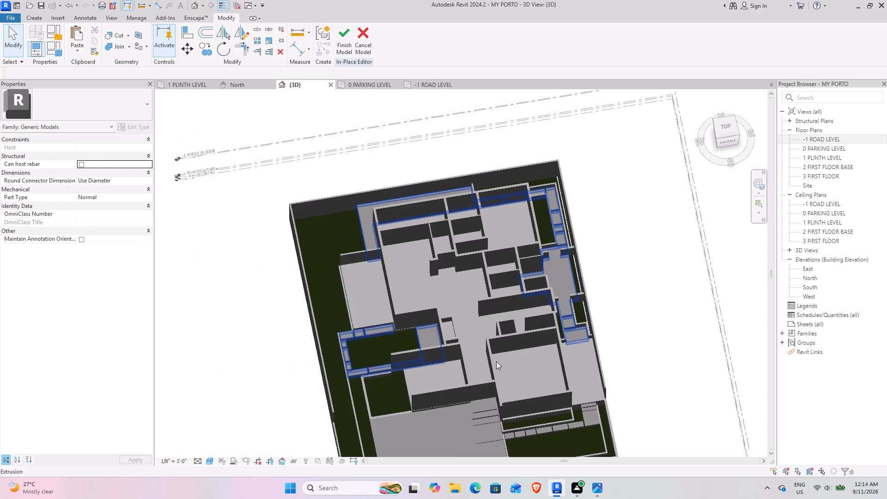
{"action": "middle_click_drag", "start_coordinate": [495, 359], "coordinate": [452, 299]}
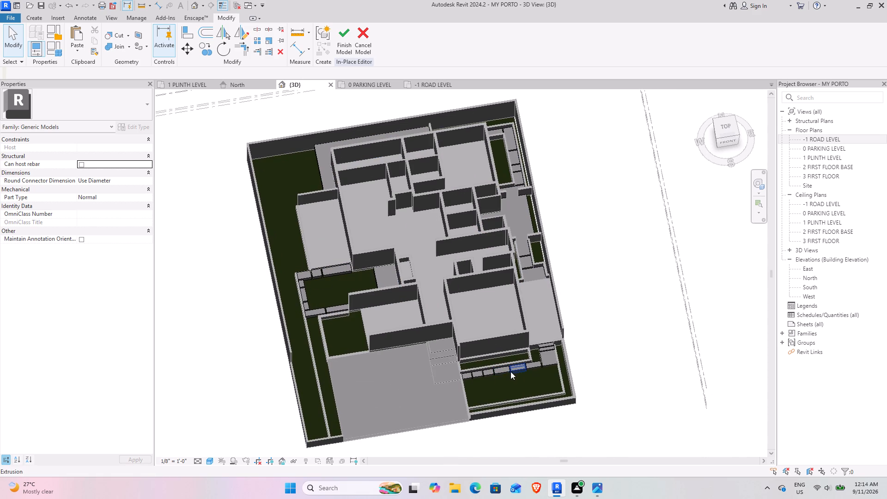
{"action": "left_click", "coordinate": [508, 366]}
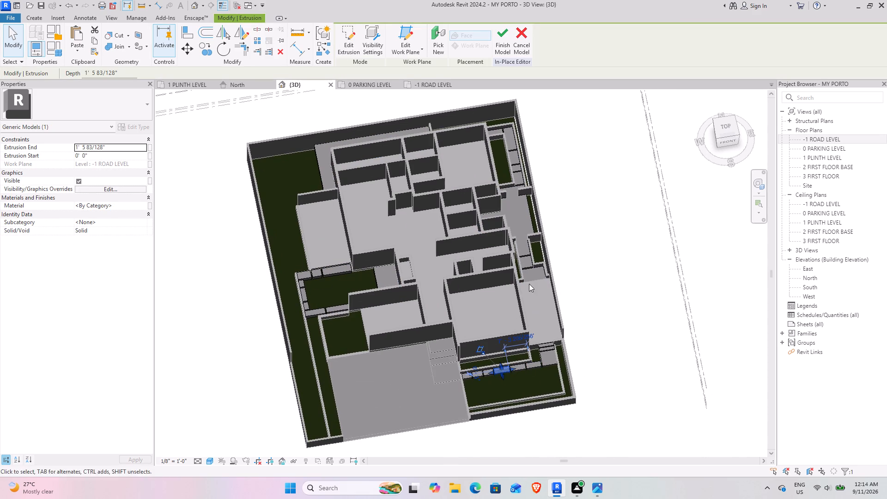
Extend the base of the landscape court block extrusion down to the ground floor, giving an extrusion start of -1' 5".
{"action": "left_click", "coordinate": [320, 315]}
{"action": "scroll", "coordinate": [305, 279], "scroll_direction": "up", "scroll_amount": 5}
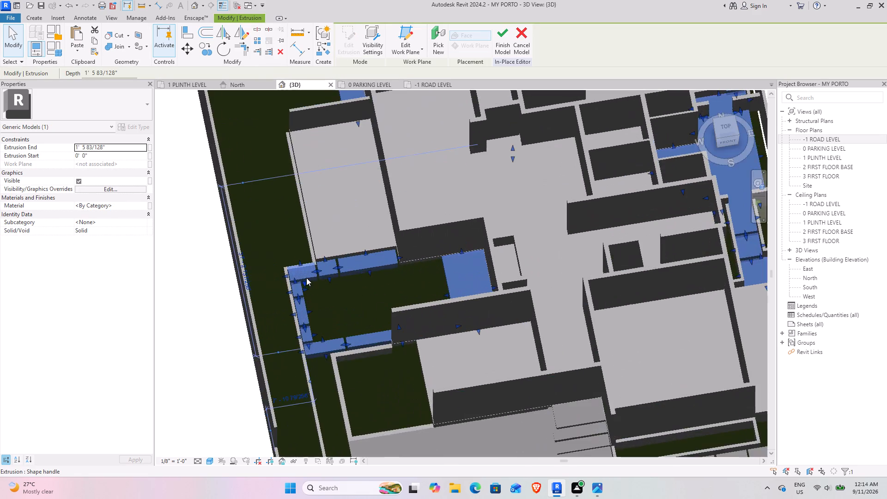
{"action": "scroll", "coordinate": [358, 301], "scroll_direction": "up", "scroll_amount": 4}
{"action": "scroll", "coordinate": [315, 246], "scroll_direction": "up", "scroll_amount": 8}
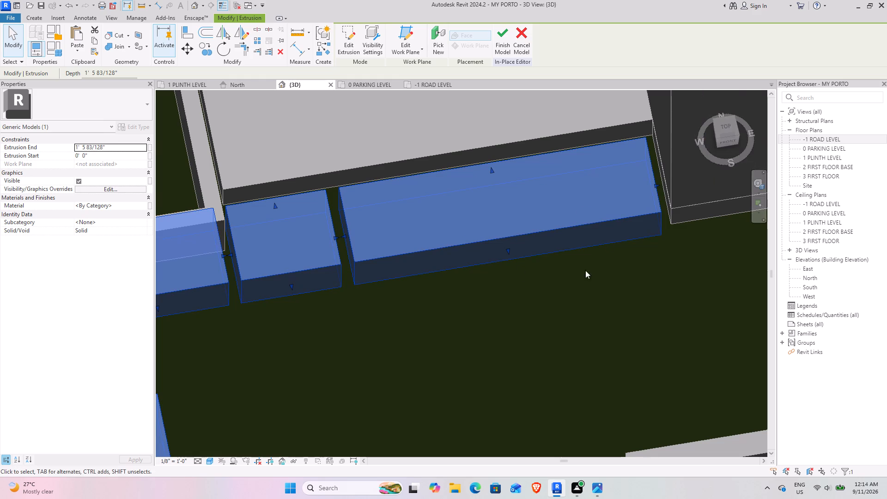
{"action": "scroll", "coordinate": [569, 313], "scroll_direction": "down", "scroll_amount": 12}
{"action": "middle_click_drag", "start_coordinate": [549, 326], "coordinate": [435, 344]}
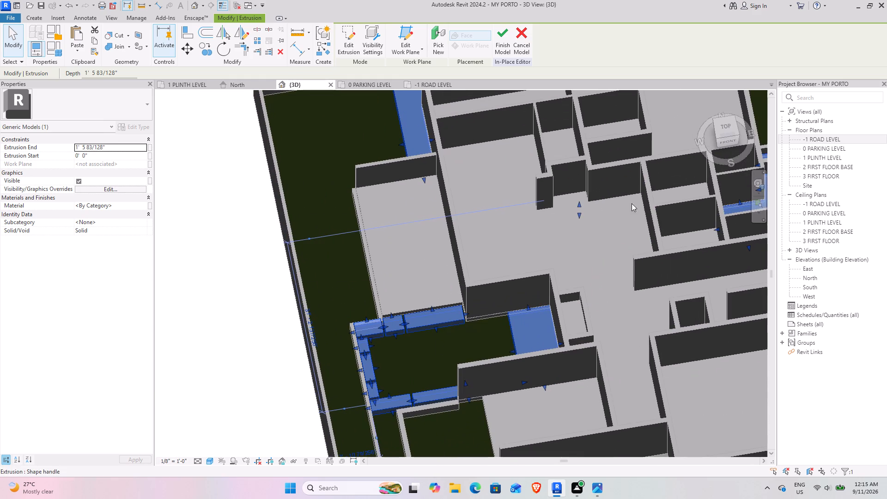
{"action": "scroll", "coordinate": [510, 286], "scroll_direction": "down", "scroll_amount": 4}
{"action": "middle_click_drag", "start_coordinate": [507, 304], "coordinate": [471, 261]}
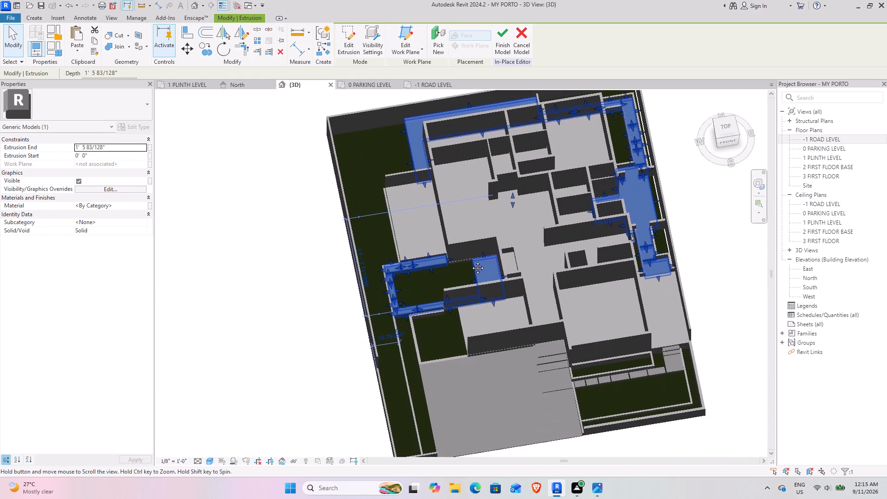
{"action": "middle_click_drag", "start_coordinate": [471, 261], "coordinate": [482, 273]}
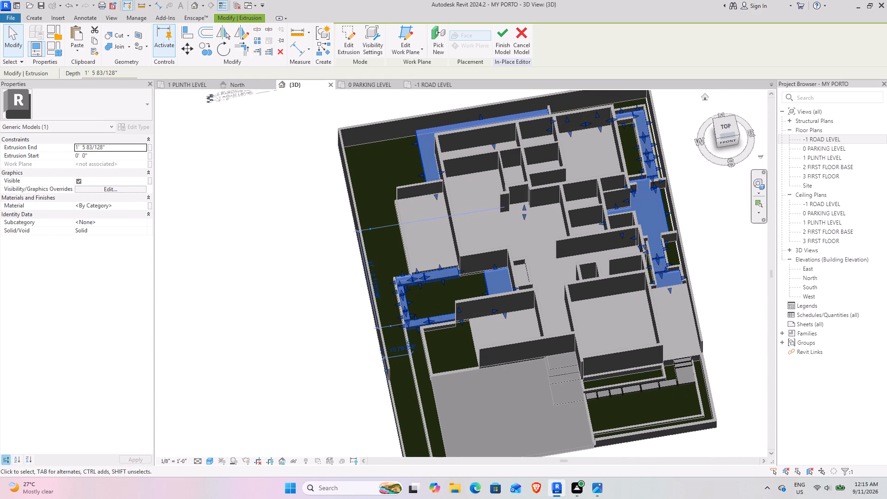
{"action": "left_click", "coordinate": [717, 136]}
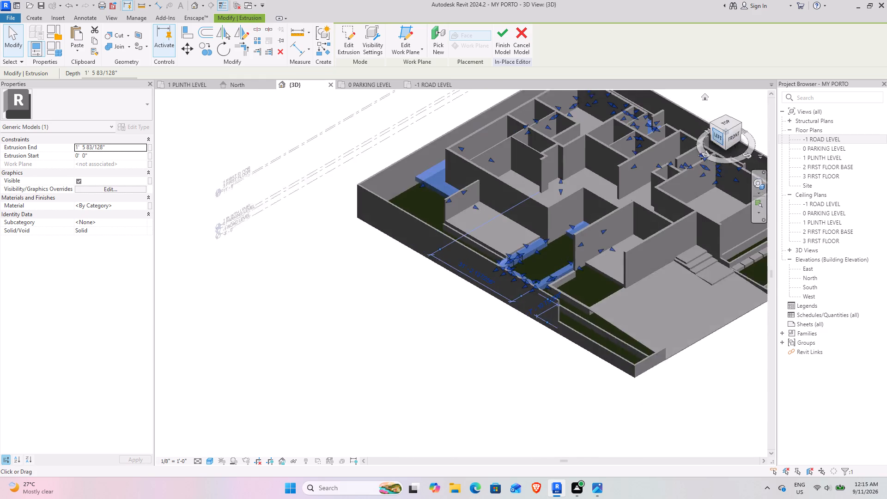
{"action": "left_click", "coordinate": [717, 136]}
{"action": "scroll", "coordinate": [494, 288], "scroll_direction": "up", "scroll_amount": 4}
{"action": "scroll", "coordinate": [529, 274], "scroll_direction": "up", "scroll_amount": 4}
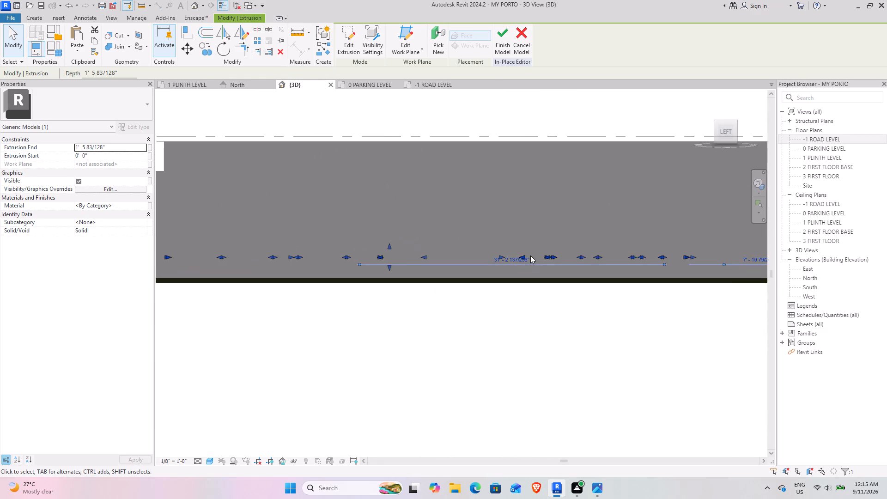
{"action": "middle_click_drag", "start_coordinate": [401, 280], "coordinate": [507, 259]}
{"action": "left_click_drag", "start_coordinate": [473, 249], "coordinate": [472, 262]}
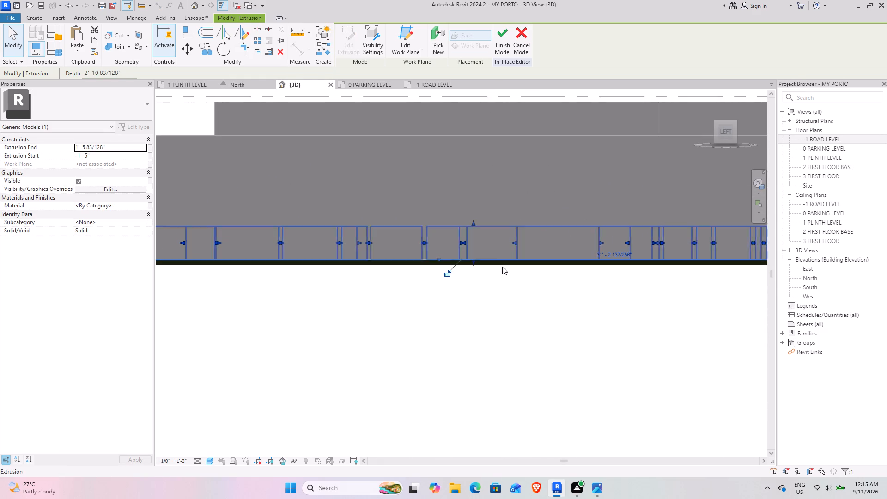
Examine the extended landscape court blocks from several sides, comparing them with the ground floor, the deck and the surrounding low walls.
{"action": "scroll", "coordinate": [500, 271], "scroll_direction": "down", "scroll_amount": 4}
{"action": "middle_click_drag", "start_coordinate": [590, 286], "coordinate": [454, 408], "text": "shift"}
{"action": "middle_click_drag", "start_coordinate": [450, 373], "coordinate": [592, 255]}
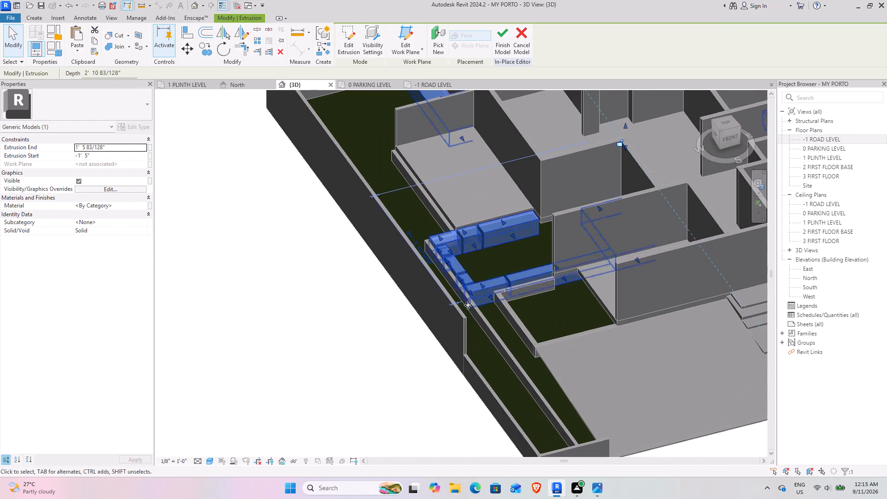
{"action": "left_click", "coordinate": [371, 349]}
{"action": "middle_click_drag", "start_coordinate": [433, 316], "coordinate": [361, 256], "text": "shift"}
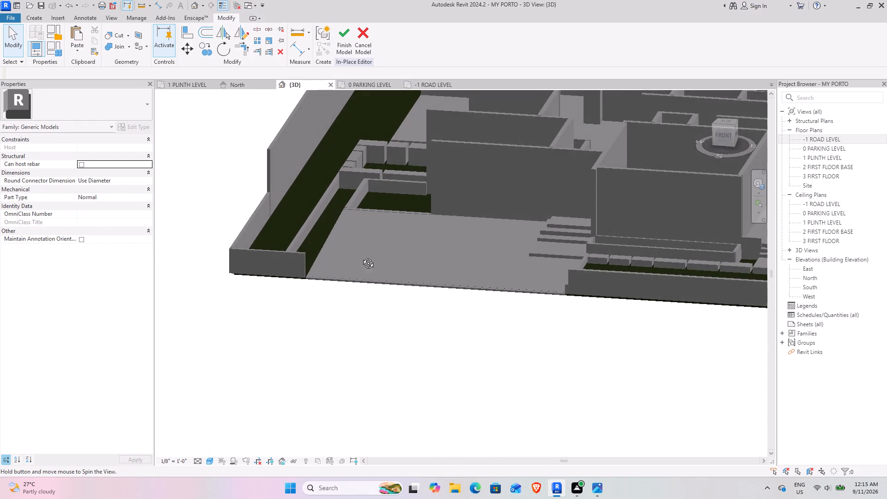
{"action": "middle_click_drag", "start_coordinate": [361, 256], "coordinate": [358, 273], "text": "shift"}
{"action": "middle_click_drag", "start_coordinate": [379, 226], "coordinate": [396, 309]}
{"action": "middle_click_drag", "start_coordinate": [387, 330], "coordinate": [415, 269], "text": "shift"}
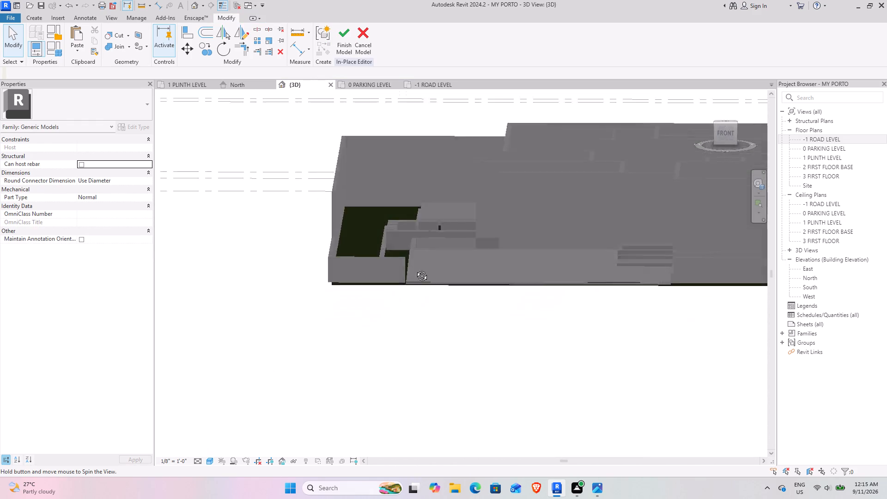
{"action": "middle_click_drag", "start_coordinate": [415, 269], "coordinate": [411, 257], "text": "shift"}
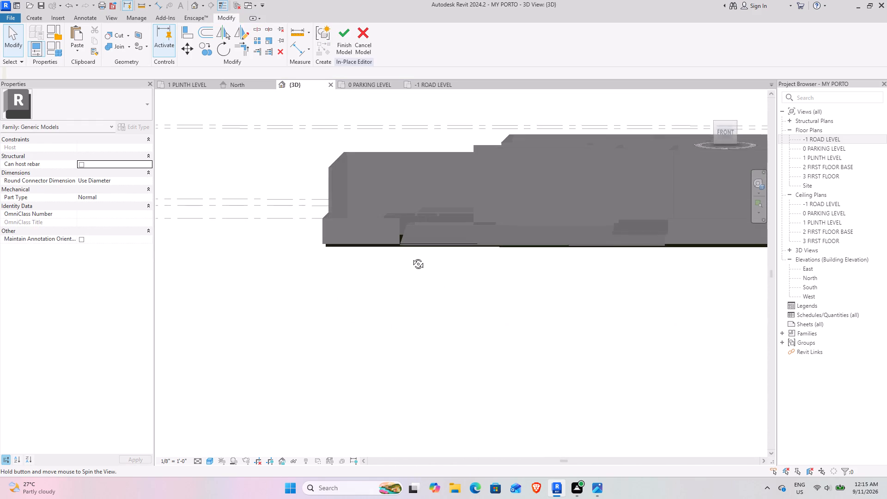
{"action": "middle_click_drag", "start_coordinate": [411, 257], "coordinate": [398, 353], "text": "shift"}
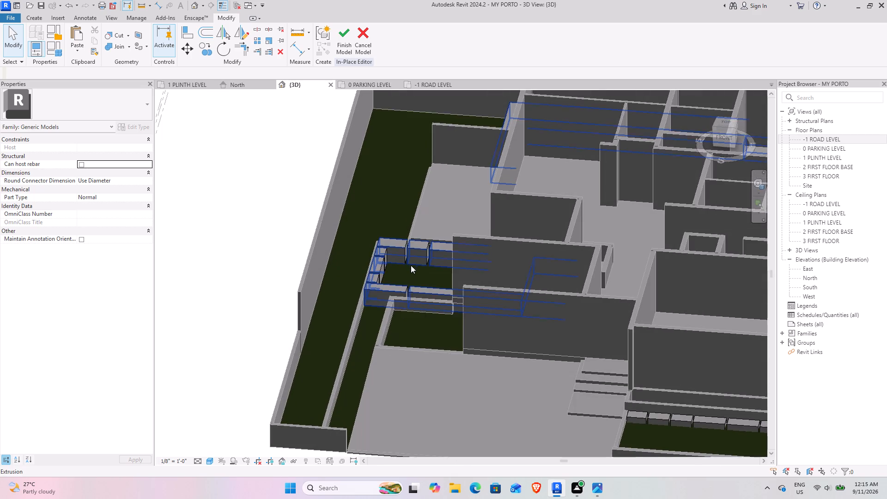
{"action": "scroll", "coordinate": [411, 260], "scroll_direction": "up", "scroll_amount": 10}
{"action": "scroll", "coordinate": [429, 327], "scroll_direction": "down", "scroll_amount": 5}
{"action": "middle_click_drag", "start_coordinate": [413, 326], "coordinate": [413, 416], "text": "shift"}
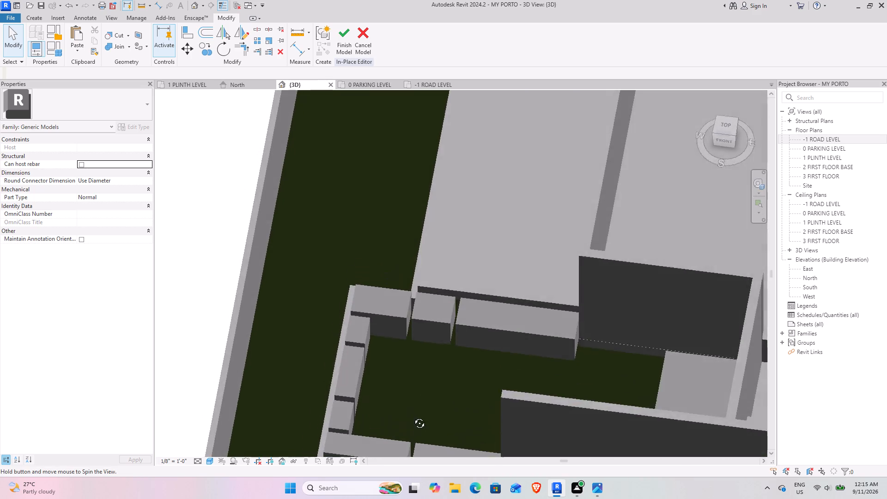
{"action": "middle_click_drag", "start_coordinate": [413, 416], "coordinate": [531, 396], "text": "shift"}
{"action": "middle_click_drag", "start_coordinate": [603, 396], "coordinate": [513, 350]}
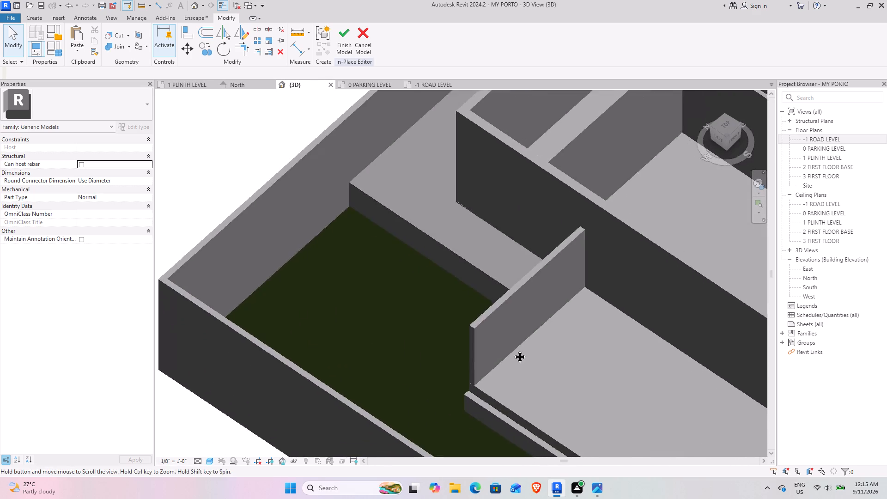
{"action": "middle_click_drag", "start_coordinate": [513, 350], "coordinate": [172, 256]}
{"action": "middle_click_drag", "start_coordinate": [308, 302], "coordinate": [340, 231], "text": "shift"}
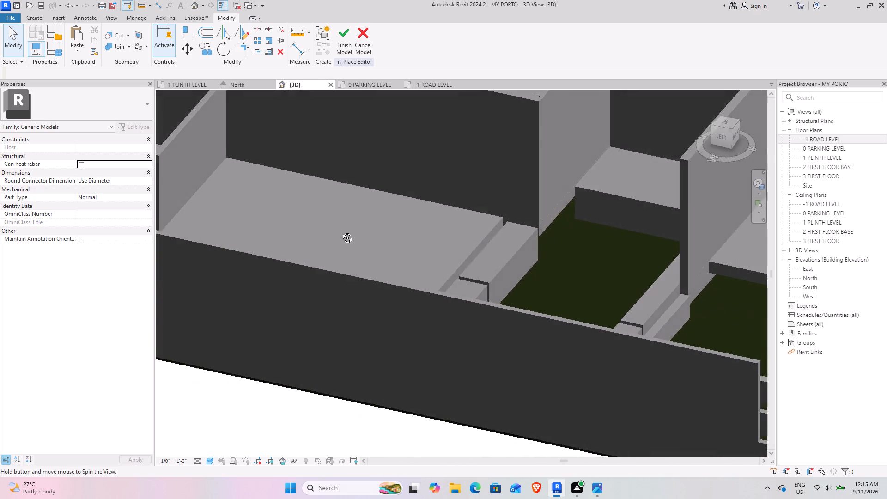
{"action": "middle_click_drag", "start_coordinate": [340, 231], "coordinate": [322, 322], "text": "shift"}
{"action": "scroll", "coordinate": [321, 310], "scroll_direction": "down", "scroll_amount": 5}
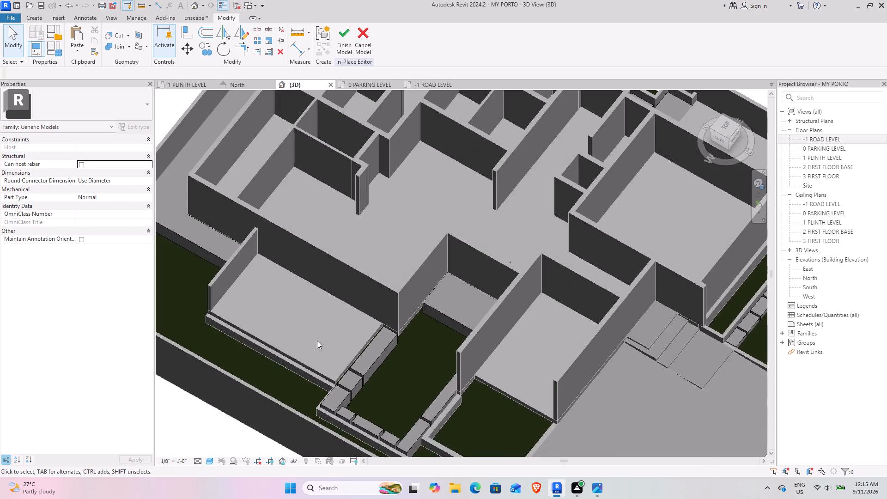
{"action": "middle_click_drag", "start_coordinate": [338, 334], "coordinate": [361, 305], "text": "shift"}
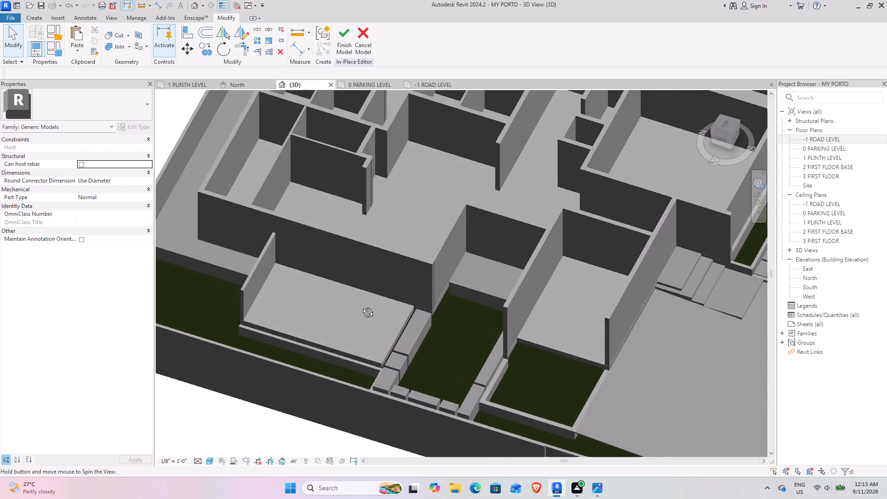
{"action": "middle_click_drag", "start_coordinate": [361, 305], "coordinate": [300, 319], "text": "shift"}
{"action": "scroll", "coordinate": [287, 320], "scroll_direction": "down", "scroll_amount": 4}
{"action": "middle_click_drag", "start_coordinate": [287, 349], "coordinate": [350, 369], "text": "shift"}
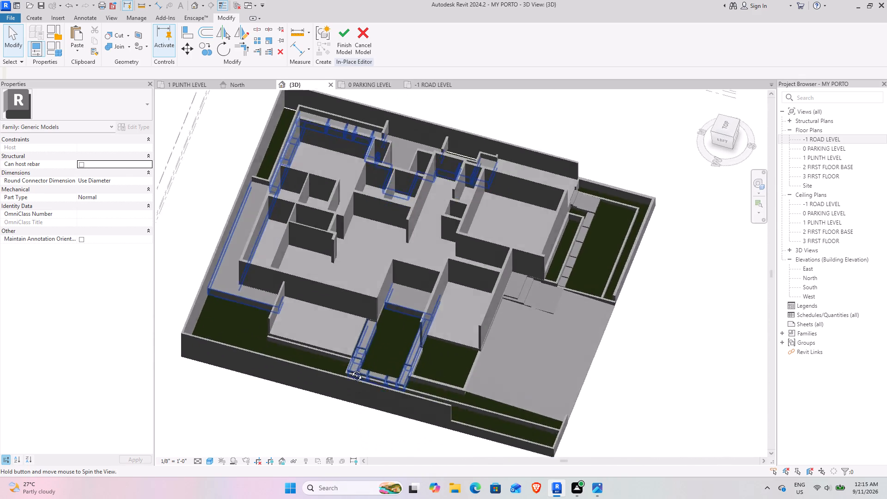
{"action": "middle_click_drag", "start_coordinate": [350, 369], "coordinate": [339, 377], "text": "shift"}
{"action": "scroll", "coordinate": [320, 359], "scroll_direction": "up", "scroll_amount": 7}
{"action": "left_click", "coordinate": [279, 351]}
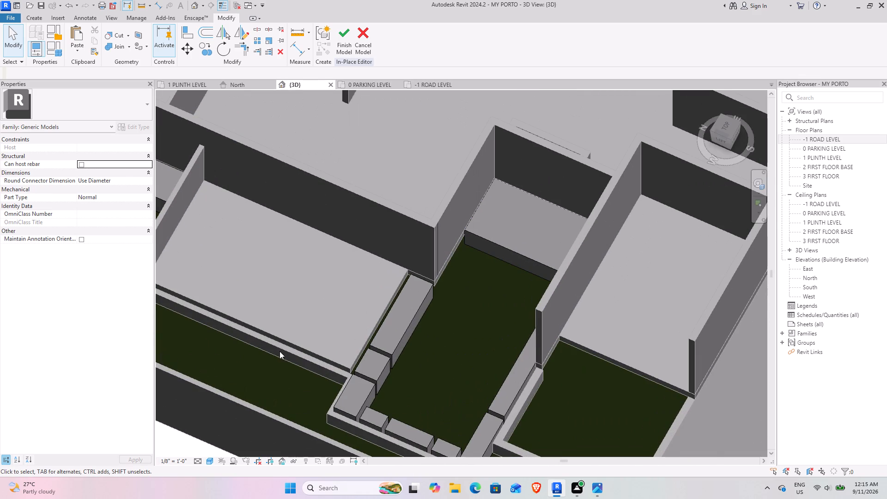
Finish the in-place model of the landscape blocks and dismiss the save reminder without saving.
{"action": "left_click", "coordinate": [340, 46]}
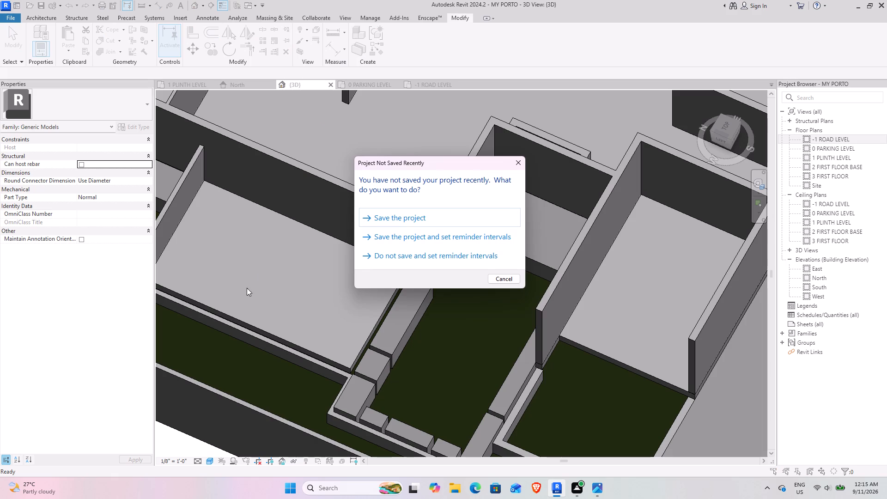
{"action": "left_click", "coordinate": [512, 280]}
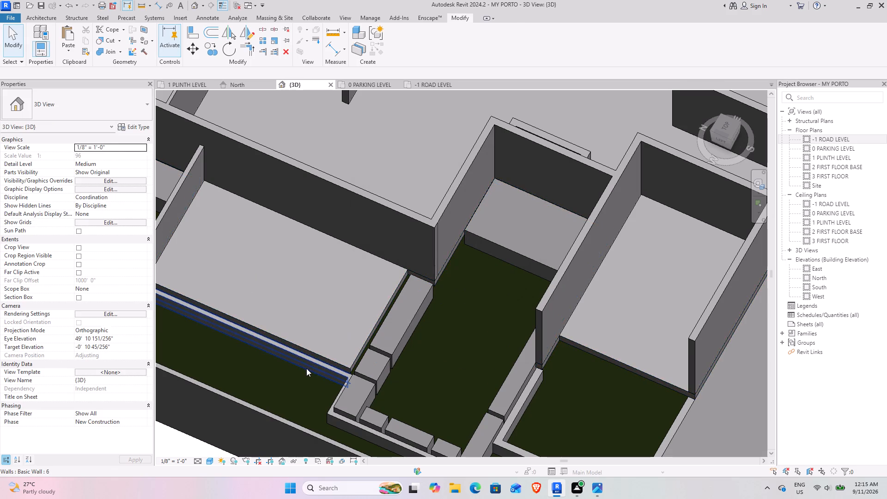
Select the low wall along the deck's outer edge and check its position against the -1 ROAD LEVEL plan.
{"action": "left_click", "coordinate": [306, 368]}
{"action": "scroll", "coordinate": [299, 304], "scroll_direction": "down", "scroll_amount": 4}
{"action": "middle_click_drag", "start_coordinate": [298, 301], "coordinate": [448, 272]}
{"action": "scroll", "coordinate": [389, 309], "scroll_direction": "up", "scroll_amount": 3}
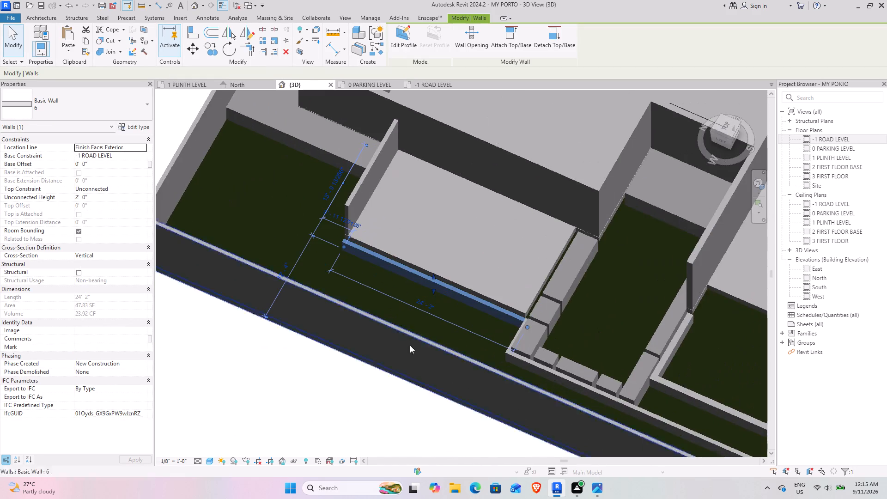
{"action": "middle_click_drag", "start_coordinate": [431, 333], "coordinate": [463, 285], "text": "shift"}
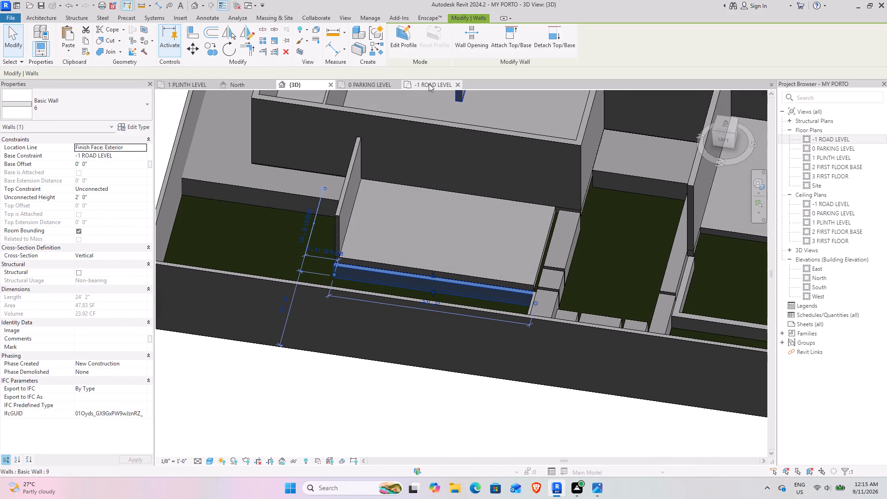
{"action": "left_click", "coordinate": [429, 84]}
{"action": "scroll", "coordinate": [278, 159], "scroll_direction": "down", "scroll_amount": 4}
{"action": "middle_click_drag", "start_coordinate": [306, 217], "coordinate": [316, 438]}
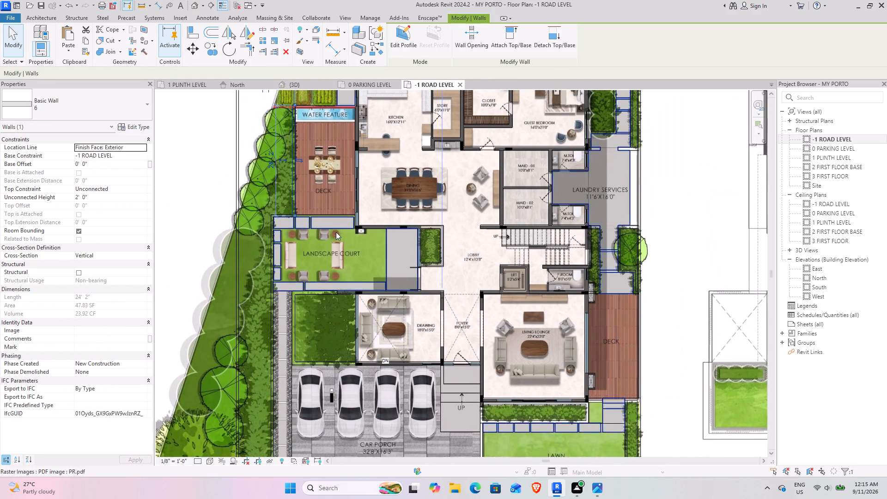
{"action": "middle_click_drag", "start_coordinate": [338, 237], "coordinate": [349, 293]}
{"action": "scroll", "coordinate": [287, 288], "scroll_direction": "up", "scroll_amount": 4}
{"action": "middle_click_drag", "start_coordinate": [370, 201], "coordinate": [378, 285]}
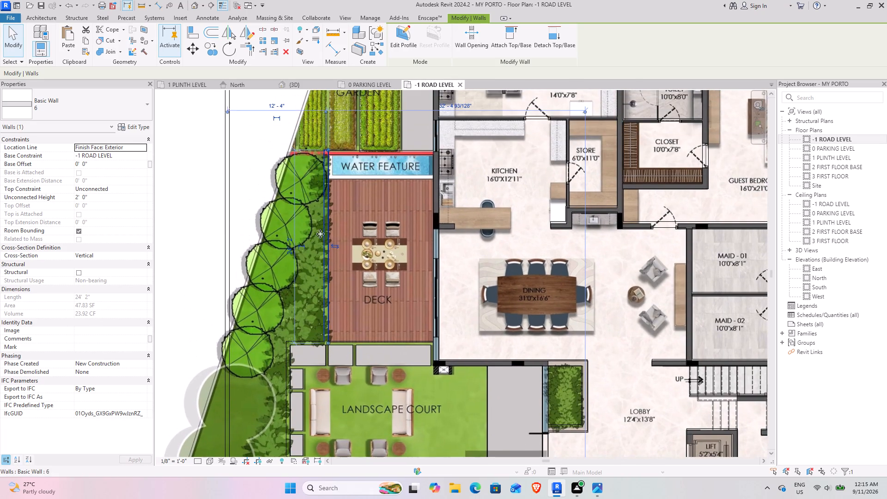
{"action": "scroll", "coordinate": [320, 210], "scroll_direction": "up", "scroll_amount": 4}
{"action": "scroll", "coordinate": [320, 207], "scroll_direction": "down", "scroll_amount": 4}
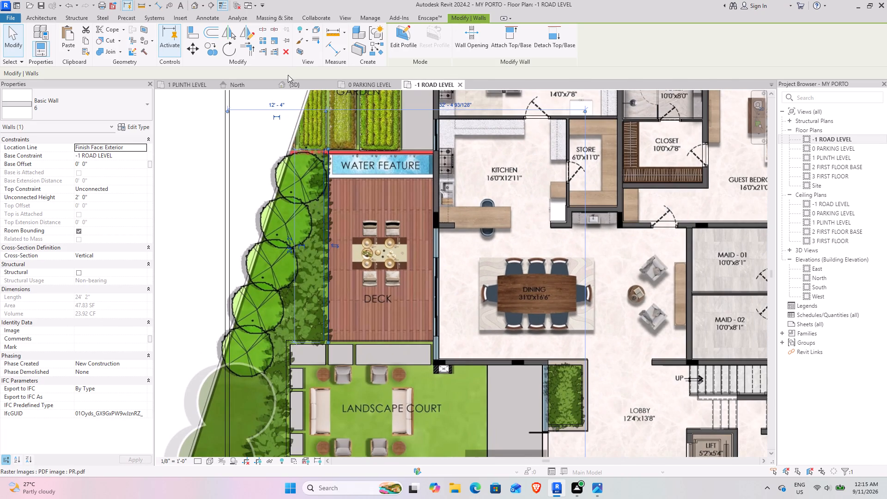
Back in the 3D view, raise the deck-edge wall's unconnected height, trying 3' 0" first and settling on 4' 0".
{"action": "left_click", "coordinate": [288, 81]}
{"action": "scroll", "coordinate": [378, 274], "scroll_direction": "up", "scroll_amount": 6}
{"action": "middle_click_drag", "start_coordinate": [384, 288], "coordinate": [395, 253], "text": "shift"}
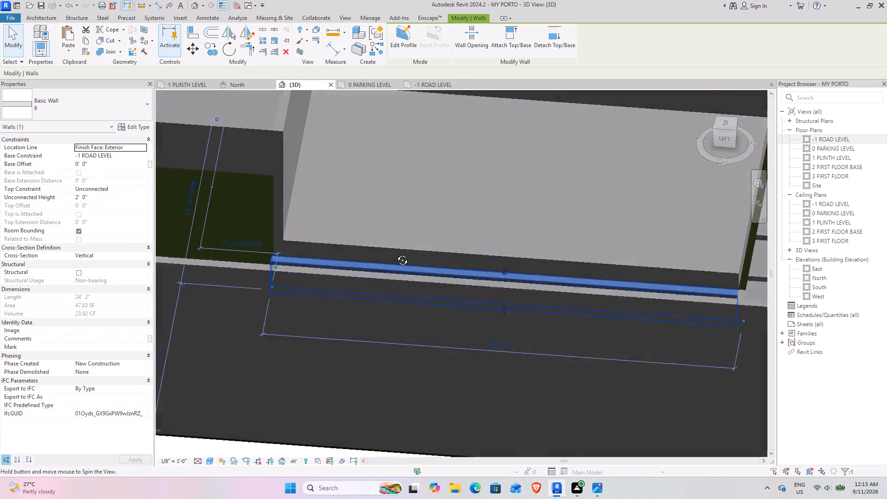
{"action": "middle_click_drag", "start_coordinate": [395, 253], "coordinate": [388, 270], "text": "shift"}
{"action": "left_click", "coordinate": [129, 202]}
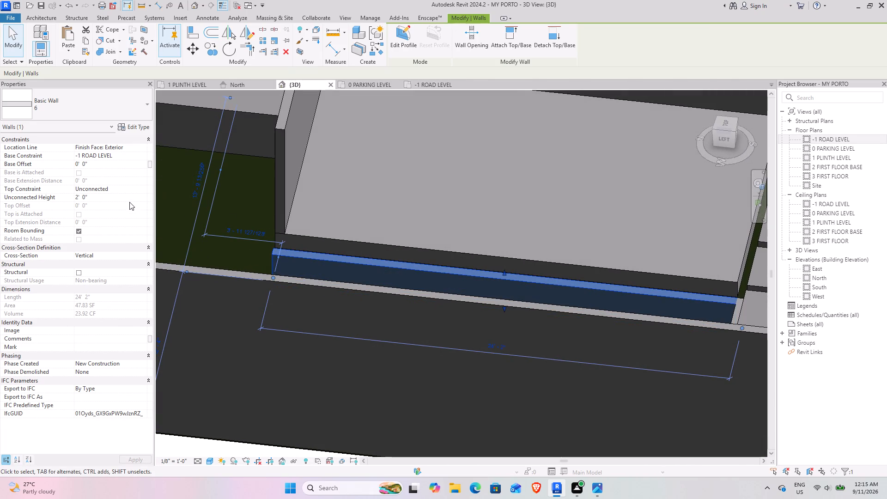
{"action": "left_click", "coordinate": [128, 196]}
{"action": "key", "text": "3"}
{"action": "key", "text": "Return"}
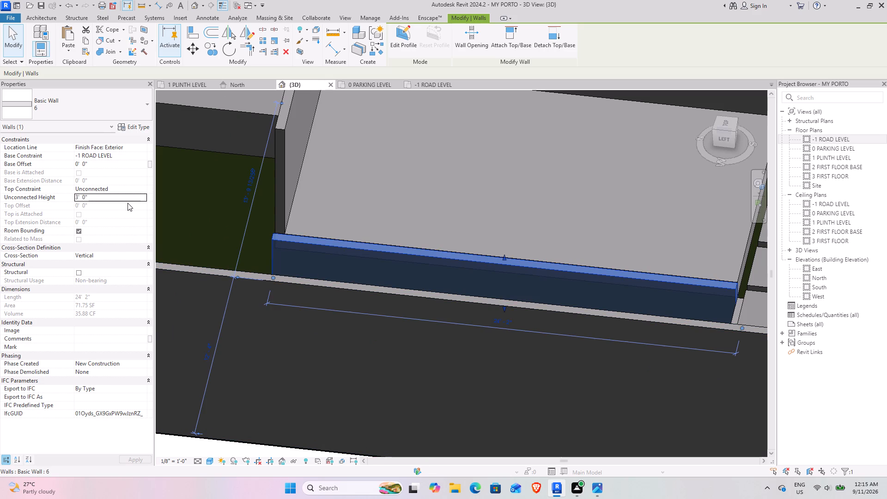
{"action": "left_click", "coordinate": [128, 203]}
{"action": "left_click", "coordinate": [128, 203]}
{"action": "left_click", "coordinate": [128, 200]}
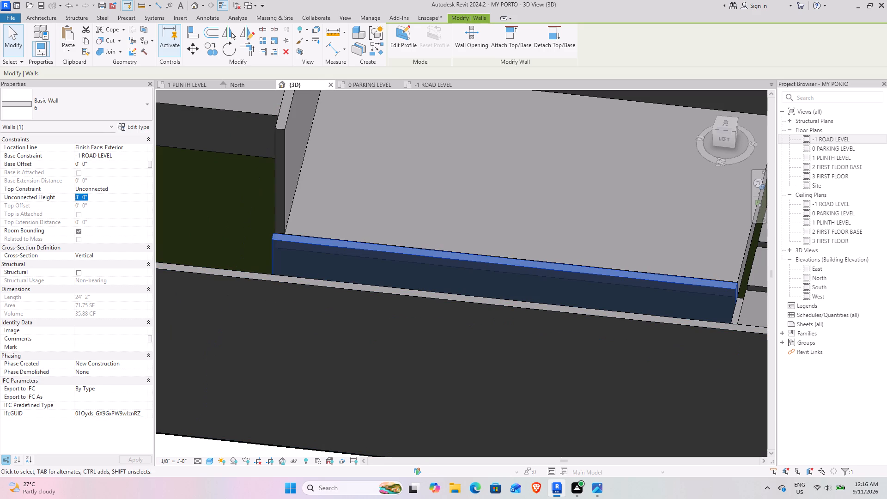
{"action": "key", "text": "4"}
{"action": "key", "text": "Return"}
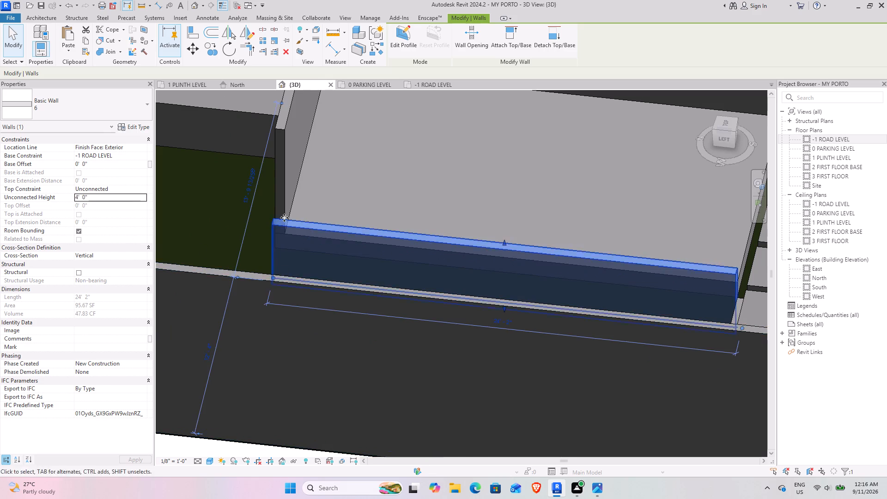
Set the unconnected height of the short wall between the deck-edge wall and the landscape court's outer corner to 4' 0".
{"action": "scroll", "coordinate": [284, 218], "scroll_direction": "down", "scroll_amount": 4}
{"action": "middle_click_drag", "start_coordinate": [264, 210], "coordinate": [191, 278], "text": "shift"}
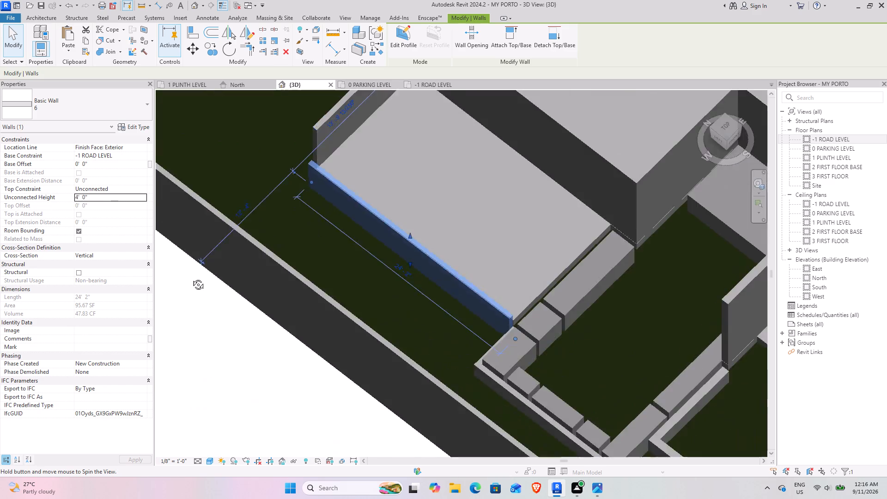
{"action": "middle_click_drag", "start_coordinate": [191, 278], "coordinate": [152, 281], "text": "shift"}
{"action": "middle_click_drag", "start_coordinate": [356, 311], "coordinate": [305, 258], "text": "shift"}
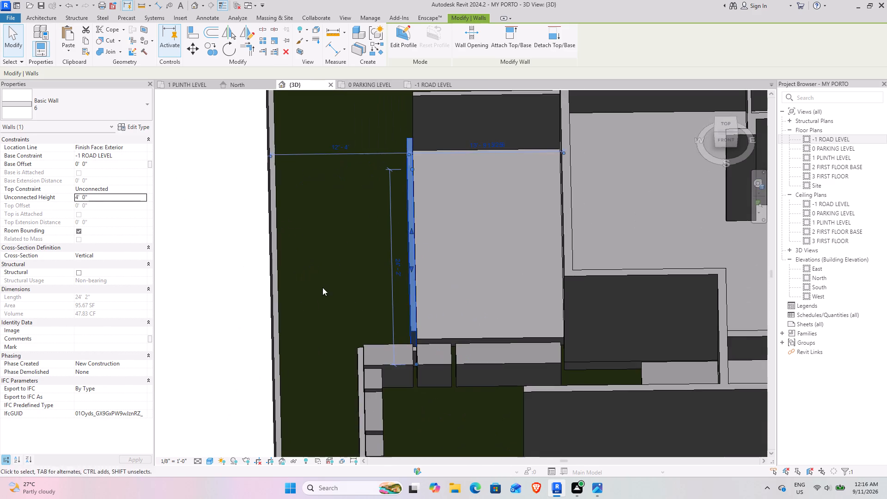
{"action": "middle_click_drag", "start_coordinate": [430, 367], "coordinate": [456, 256]}
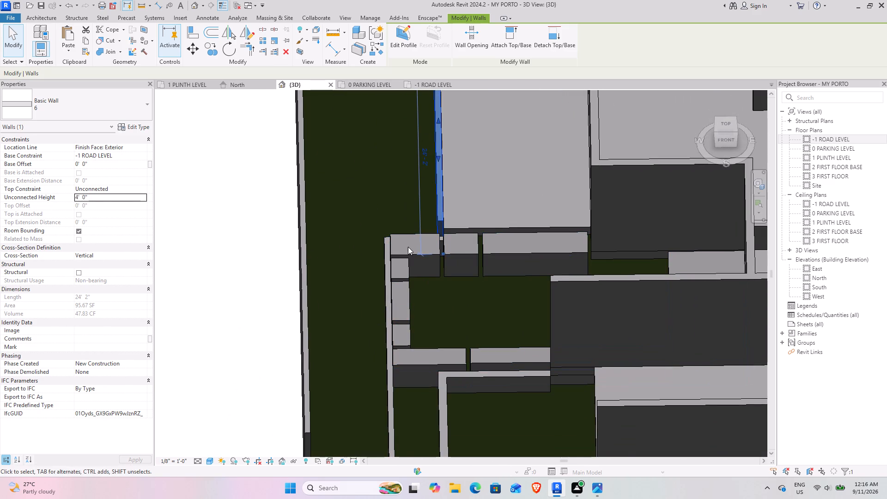
{"action": "middle_click_drag", "start_coordinate": [408, 247], "coordinate": [596, 341], "text": "shift"}
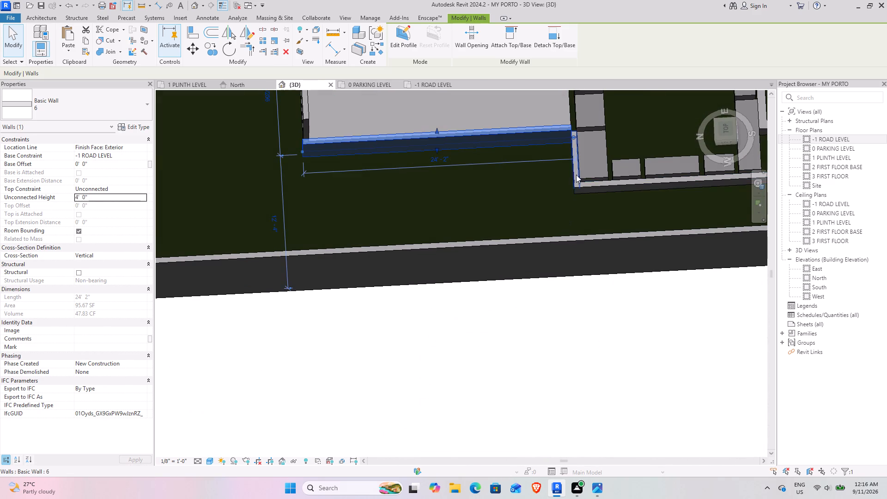
{"action": "left_click", "coordinate": [574, 154]}
{"action": "left_click", "coordinate": [121, 203]}
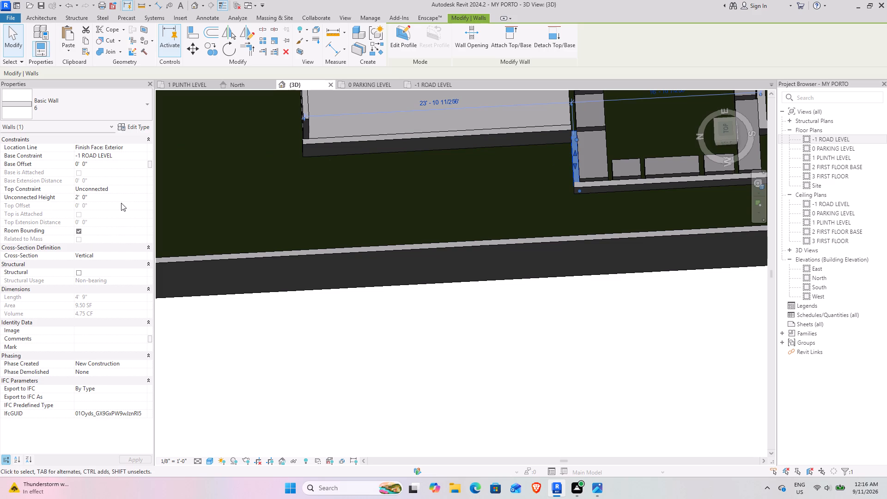
{"action": "left_click", "coordinate": [121, 202]}
{"action": "left_click", "coordinate": [123, 197]}
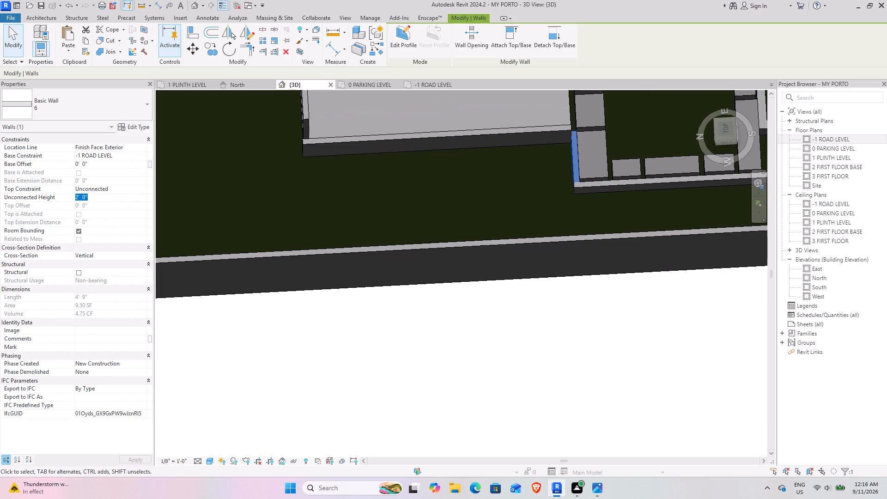
{"action": "type", "text": "54"}
{"action": "key", "text": "BackSpace"}
{"action": "key", "text": "BackSpace"}
{"action": "key", "text": "4"}
{"action": "key", "text": "Return"}
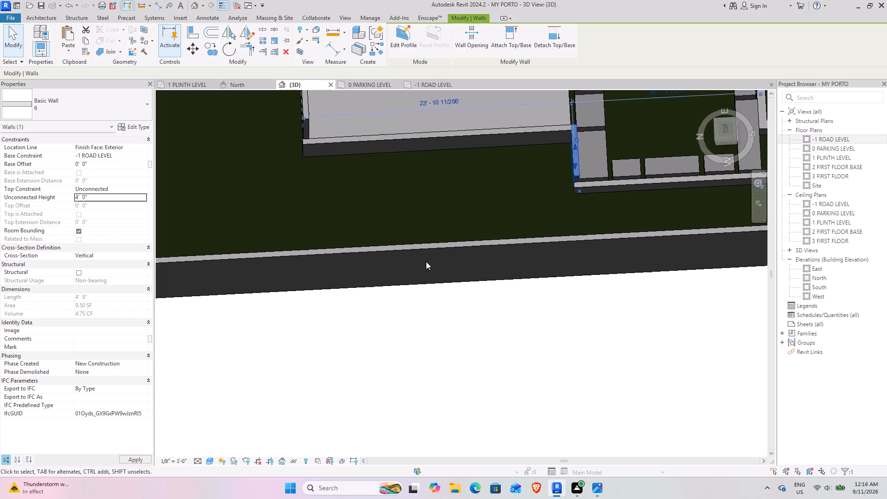
Examine the low garden walls between the landscape court and the front boundary from several angles in 3D.
{"action": "scroll", "coordinate": [450, 250], "scroll_direction": "down", "scroll_amount": 4}
{"action": "middle_click_drag", "start_coordinate": [517, 258], "coordinate": [337, 107], "text": "shift"}
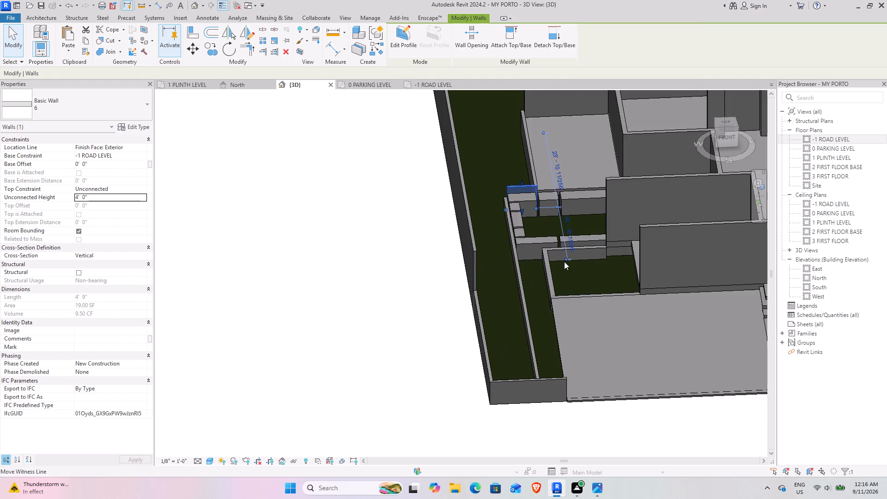
{"action": "scroll", "coordinate": [565, 244], "scroll_direction": "up", "scroll_amount": 7}
{"action": "scroll", "coordinate": [507, 299], "scroll_direction": "down", "scroll_amount": 4}
{"action": "middle_click_drag", "start_coordinate": [509, 332], "coordinate": [597, 327], "text": "shift"}
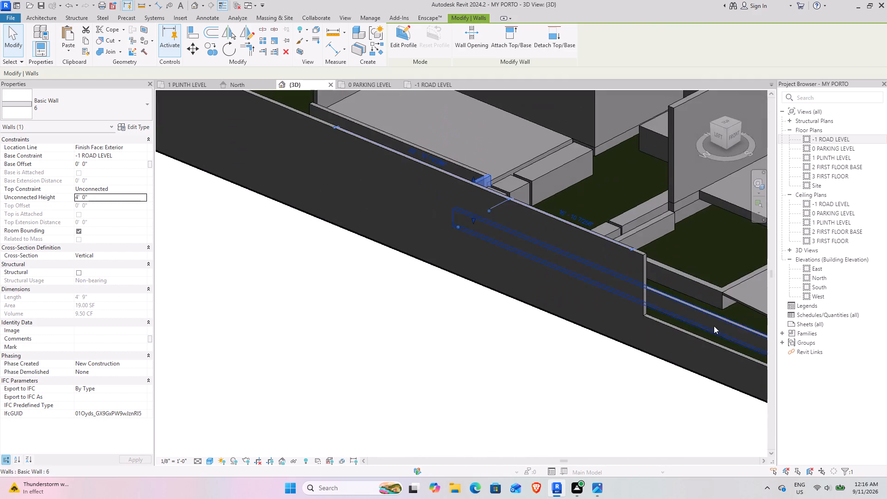
{"action": "middle_click_drag", "start_coordinate": [713, 324], "coordinate": [449, 229]}
{"action": "left_click", "coordinate": [402, 355]}
{"action": "scroll", "coordinate": [430, 309], "scroll_direction": "down", "scroll_amount": 4}
{"action": "middle_click_drag", "start_coordinate": [508, 307], "coordinate": [505, 305], "text": "shift"}
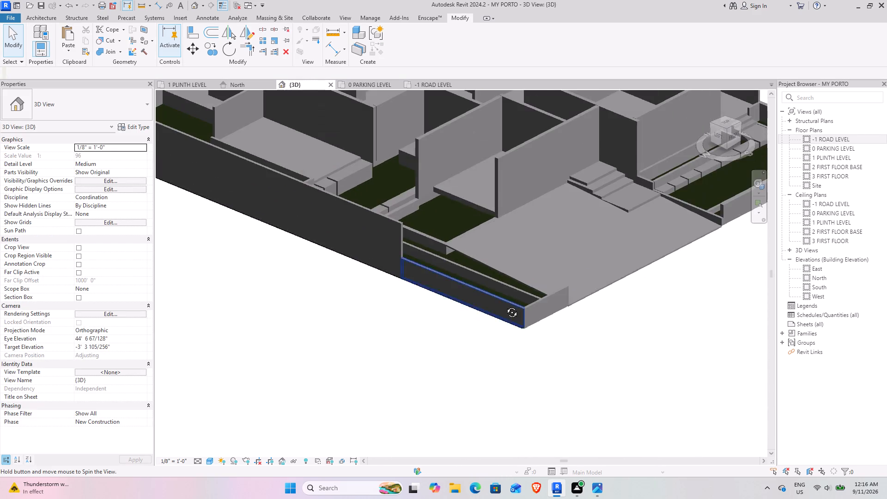
{"action": "middle_click_drag", "start_coordinate": [505, 305], "coordinate": [334, 316], "text": "shift"}
{"action": "middle_click_drag", "start_coordinate": [323, 319], "coordinate": [614, 329]}
{"action": "scroll", "coordinate": [524, 273], "scroll_direction": "up", "scroll_amount": 4}
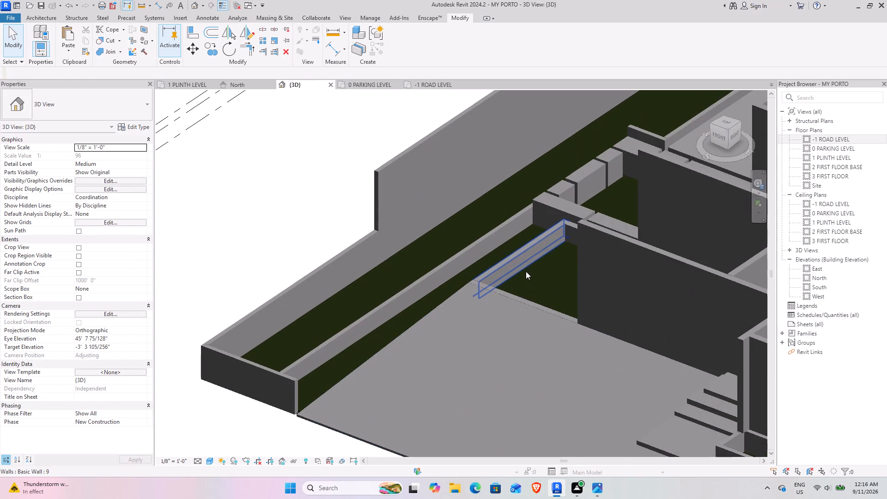
{"action": "scroll", "coordinate": [509, 271], "scroll_direction": "down", "scroll_amount": 4}
{"action": "middle_click_drag", "start_coordinate": [505, 290], "coordinate": [595, 318], "text": "shift"}
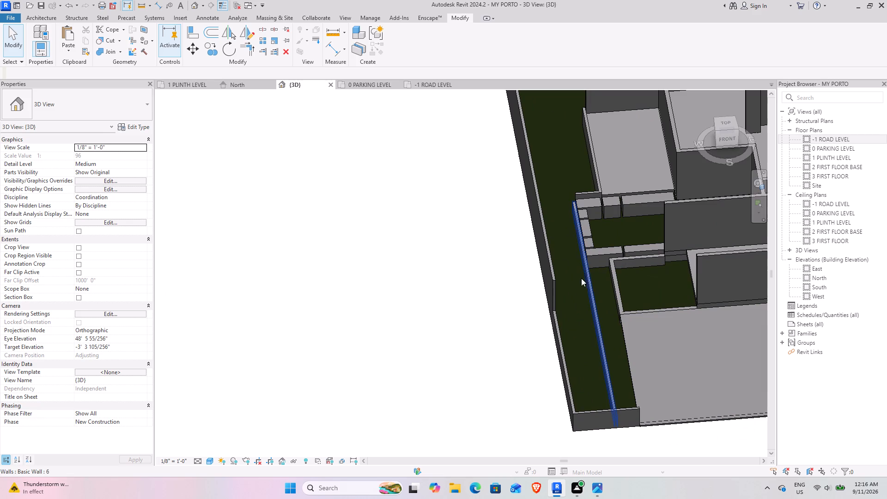
In the -1 ROAD LEVEL plan, split the long low garden wall level with the drawing-room planting bed's front edge, about 32' 7" from its landscape-court end.
{"action": "left_click", "coordinate": [598, 295]}
{"action": "middle_click_drag", "start_coordinate": [581, 341], "coordinate": [512, 253], "text": "shift"}
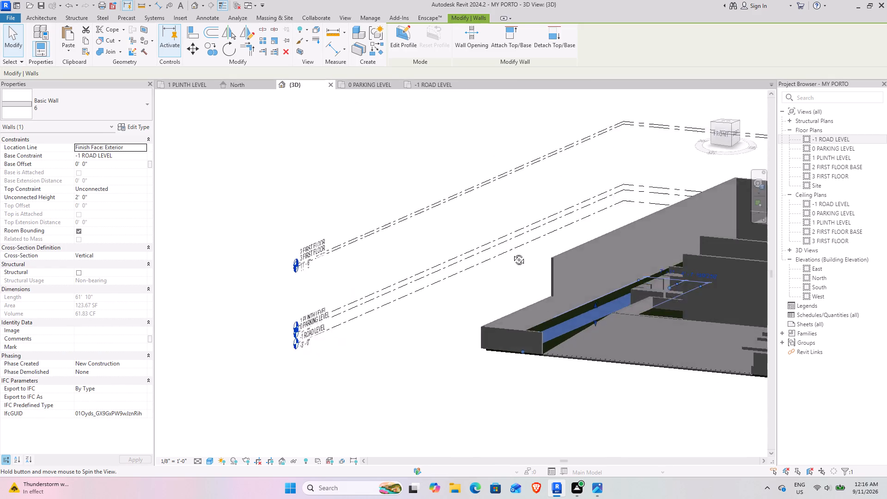
{"action": "middle_click_drag", "start_coordinate": [512, 253], "coordinate": [617, 386], "text": "shift"}
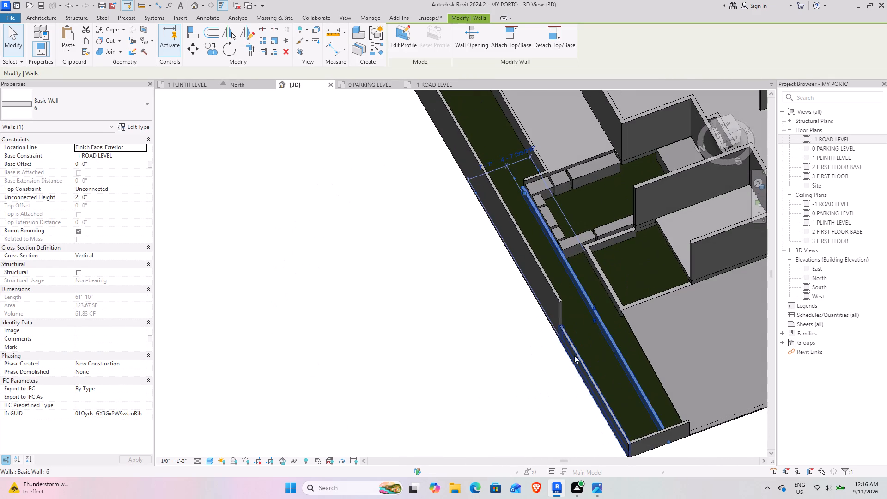
{"action": "left_click", "coordinate": [429, 89]}
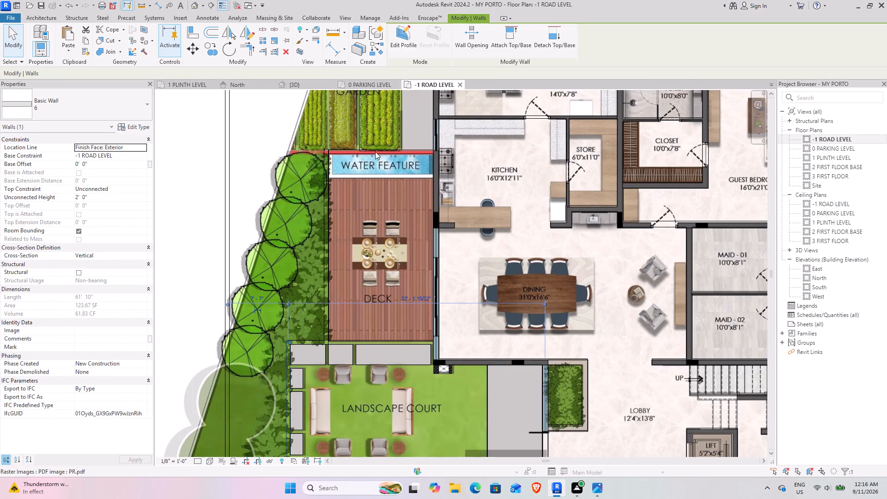
{"action": "middle_click_drag", "start_coordinate": [284, 379], "coordinate": [315, 211]}
{"action": "middle_click_drag", "start_coordinate": [310, 367], "coordinate": [334, 208]}
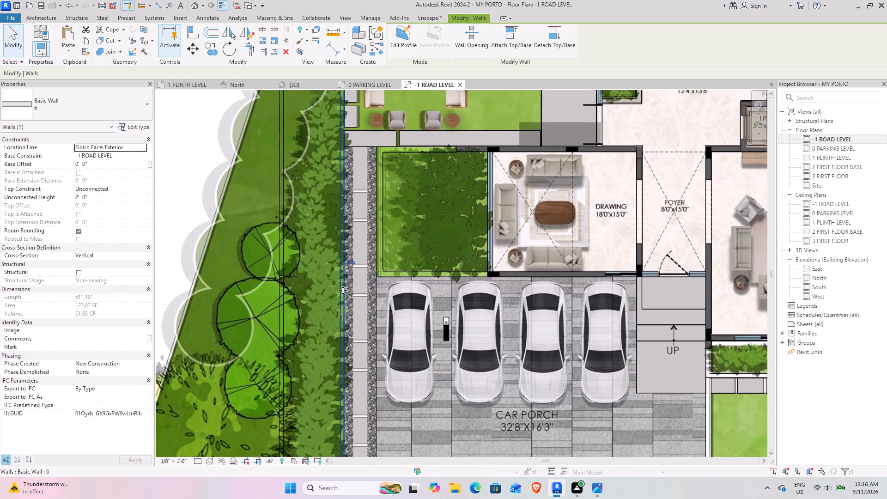
{"action": "middle_click_drag", "start_coordinate": [339, 327], "coordinate": [366, 293]}
{"action": "scroll", "coordinate": [368, 252], "scroll_direction": "up", "scroll_amount": 3}
{"action": "scroll", "coordinate": [384, 255], "scroll_direction": "down", "scroll_amount": 3}
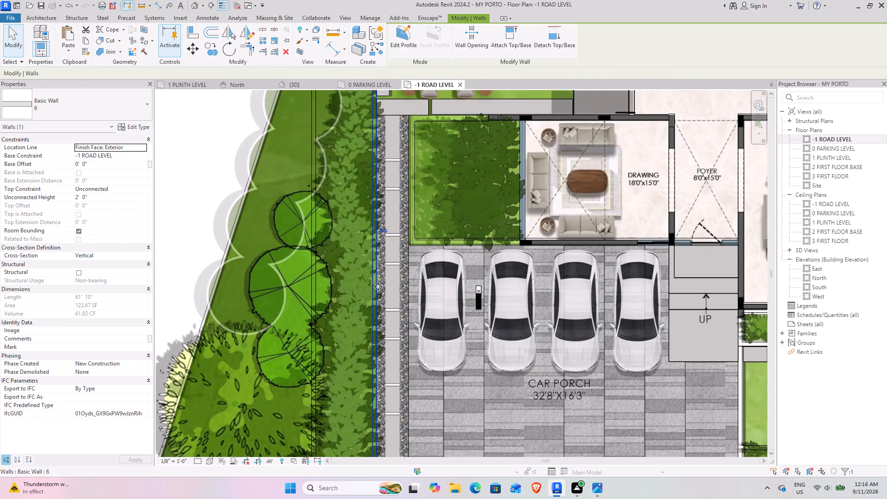
{"action": "middle_click_drag", "start_coordinate": [389, 279], "coordinate": [395, 289]}
{"action": "scroll", "coordinate": [396, 219], "scroll_direction": "up", "scroll_amount": 4}
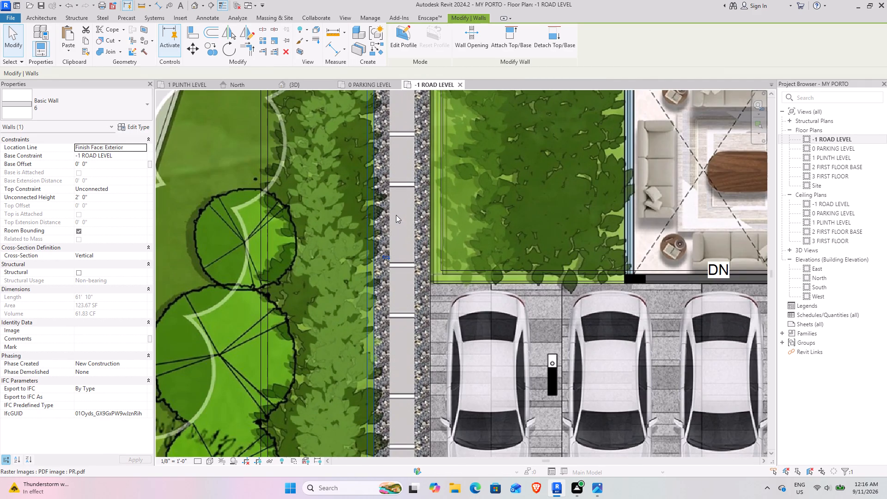
{"action": "left_click", "coordinate": [265, 29]}
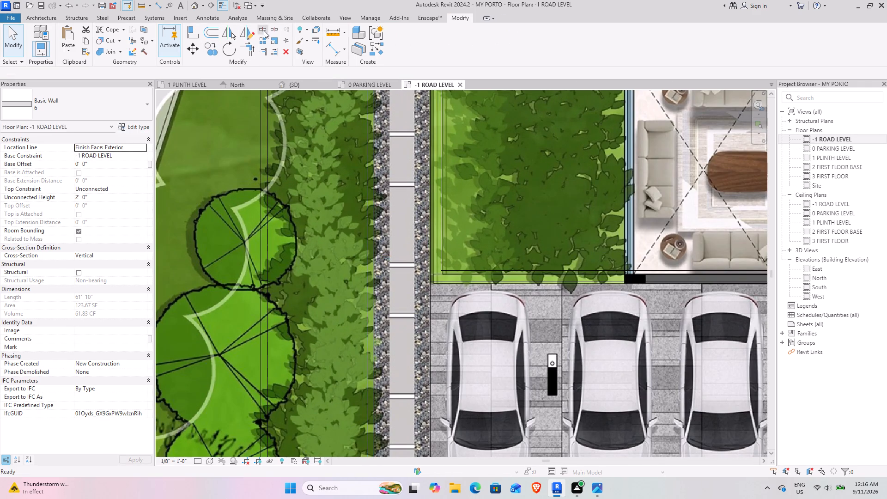
{"action": "scroll", "coordinate": [384, 280], "scroll_direction": "up", "scroll_amount": 4}
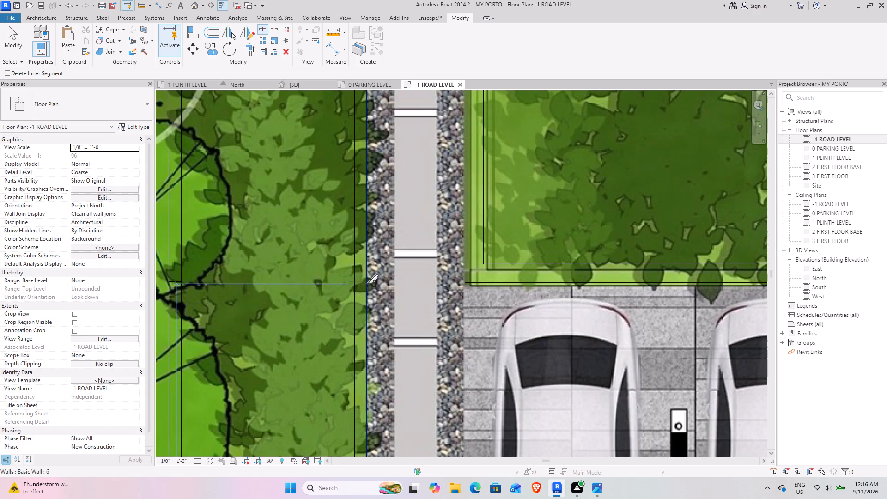
{"action": "left_click", "coordinate": [368, 282]}
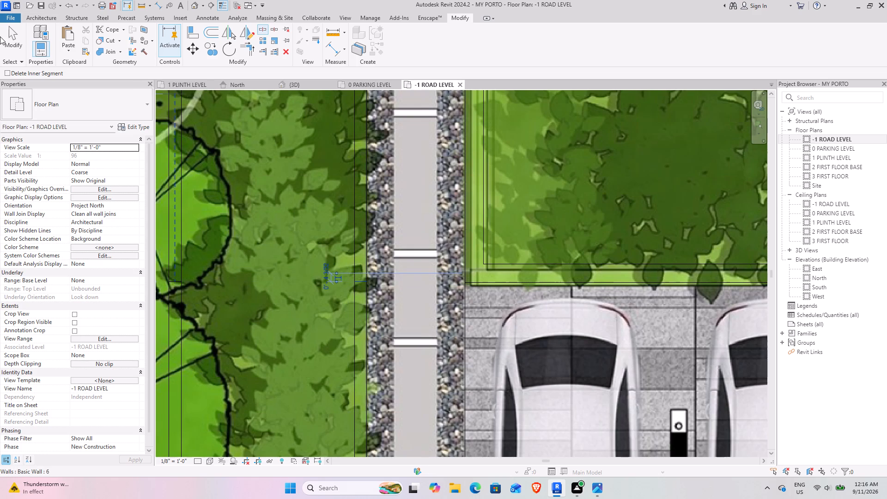
{"action": "left_click", "coordinate": [0, 37]}
{"action": "double_click", "coordinate": [17, 34]}
{"action": "left_click", "coordinate": [17, 34]}
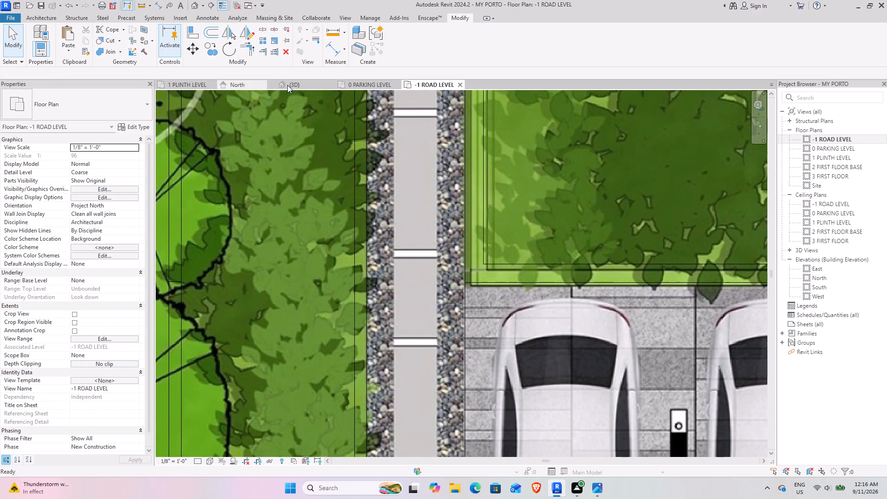
Back in the 3D view, set the unconnected height of the split garden wall's landscape-court segment to 4' 0".
{"action": "left_click", "coordinate": [295, 86]}
{"action": "left_click", "coordinate": [624, 359]}
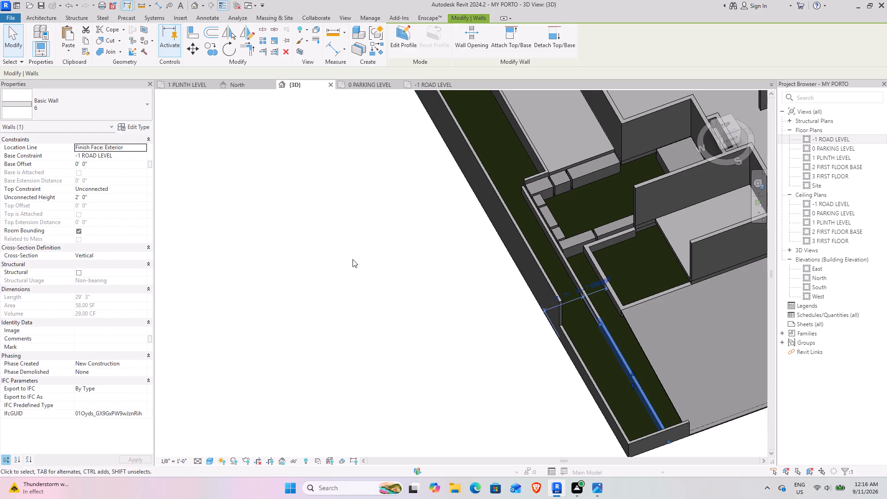
{"action": "left_click", "coordinate": [566, 270]}
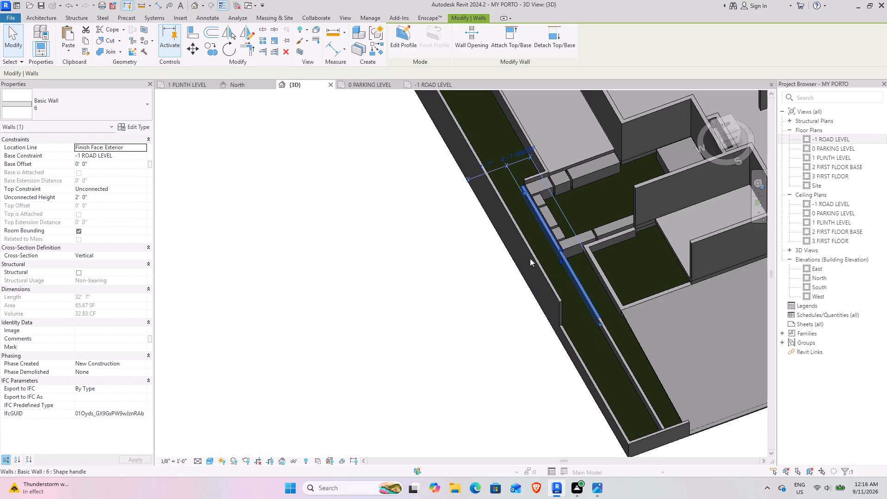
{"action": "left_click", "coordinate": [103, 193]}
{"action": "left_click", "coordinate": [102, 197]}
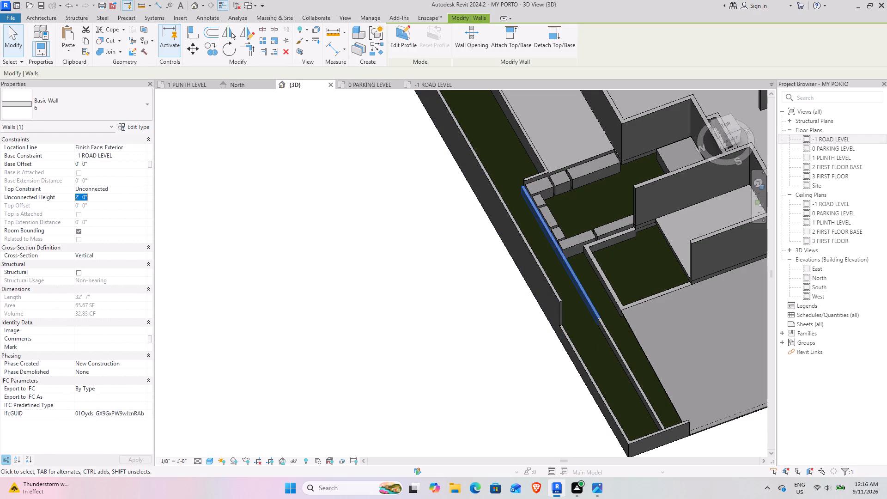
{"action": "key", "text": "4"}
{"action": "key", "text": "Return"}
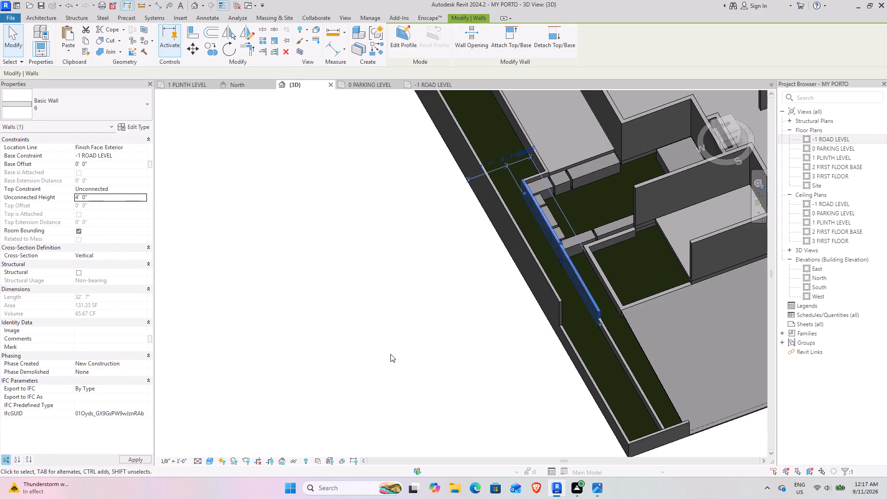
{"action": "left_click", "coordinate": [477, 392]}
Examine the stepped garden wall, landscape court blocks, deck and whole house model from all sides in 3D.
{"action": "scroll", "coordinate": [468, 418], "scroll_direction": "down", "scroll_amount": 3}
{"action": "middle_click_drag", "start_coordinate": [511, 393], "coordinate": [418, 290], "text": "shift"}
{"action": "scroll", "coordinate": [559, 348], "scroll_direction": "up", "scroll_amount": 4}
{"action": "middle_click_drag", "start_coordinate": [554, 392], "coordinate": [500, 369], "text": "shift"}
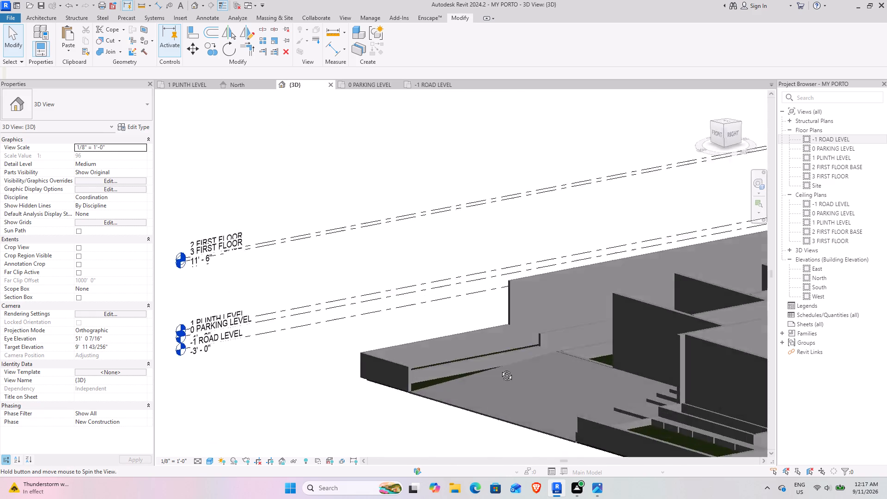
{"action": "middle_click_drag", "start_coordinate": [500, 369], "coordinate": [533, 447], "text": "shift"}
{"action": "scroll", "coordinate": [548, 396], "scroll_direction": "down", "scroll_amount": 4}
{"action": "middle_click_drag", "start_coordinate": [549, 399], "coordinate": [593, 378], "text": "shift"}
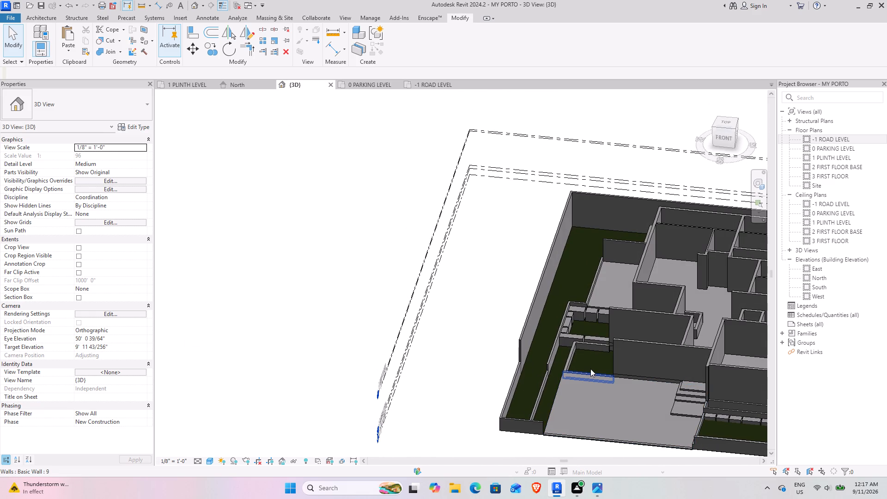
{"action": "scroll", "coordinate": [475, 292], "scroll_direction": "down", "scroll_amount": 3}
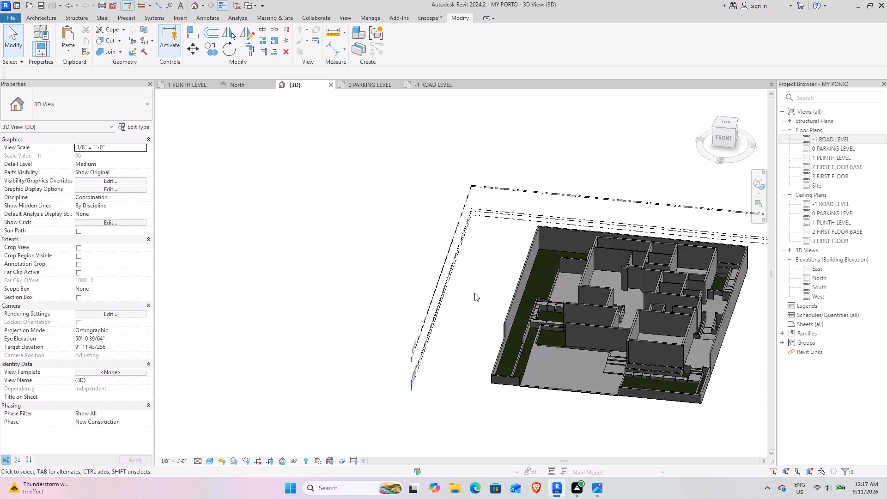
{"action": "middle_click_drag", "start_coordinate": [474, 293], "coordinate": [606, 341], "text": "shift"}
{"action": "scroll", "coordinate": [554, 252], "scroll_direction": "up", "scroll_amount": 4}
{"action": "middle_click_drag", "start_coordinate": [607, 342], "coordinate": [638, 328], "text": "shift"}
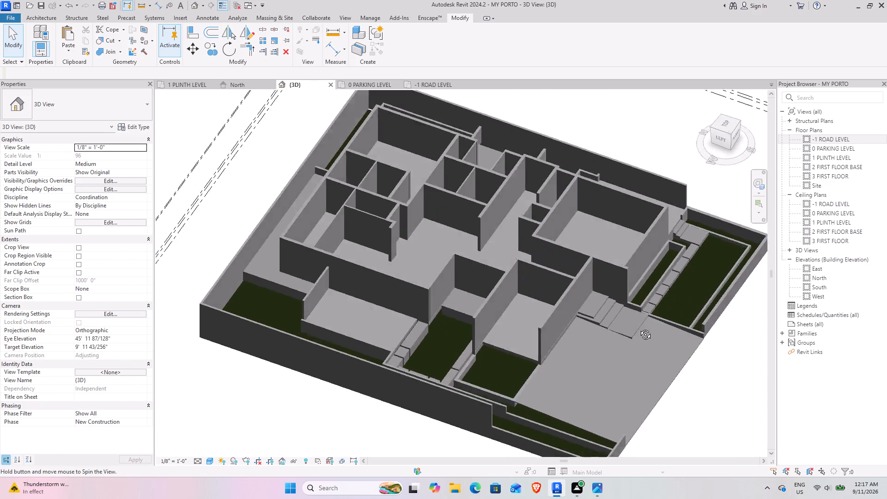
{"action": "middle_click_drag", "start_coordinate": [638, 328], "coordinate": [494, 332], "text": "shift"}
{"action": "middle_click_drag", "start_coordinate": [540, 321], "coordinate": [367, 195]}
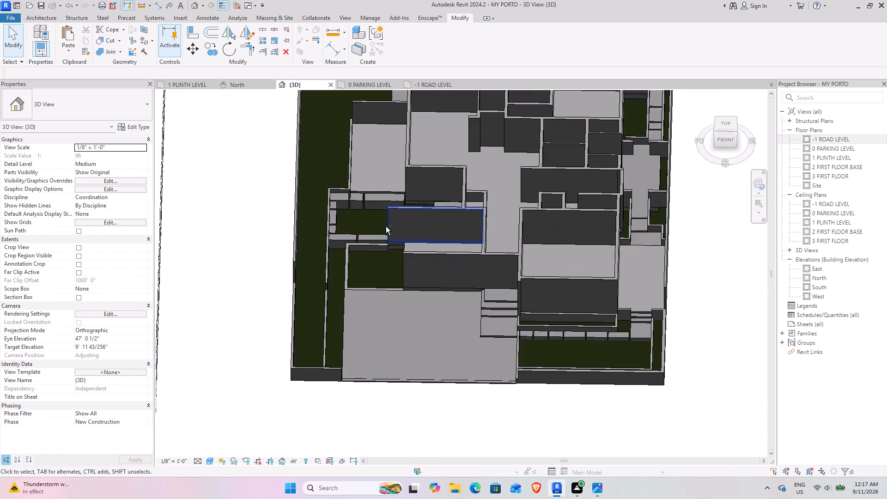
{"action": "middle_click_drag", "start_coordinate": [387, 228], "coordinate": [448, 294], "text": "shift"}
{"action": "scroll", "coordinate": [505, 242], "scroll_direction": "up", "scroll_amount": 4}
{"action": "middle_click_drag", "start_coordinate": [400, 220], "coordinate": [622, 392]}
{"action": "scroll", "coordinate": [474, 292], "scroll_direction": "down", "scroll_amount": 2}
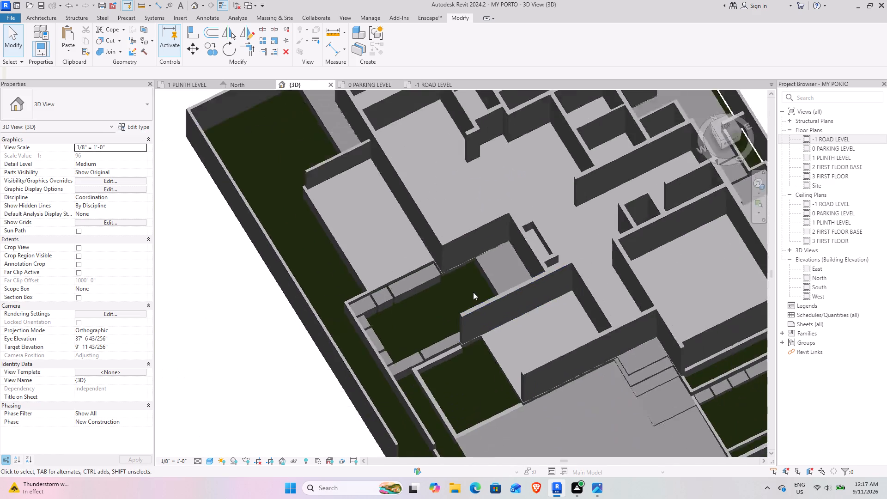
{"action": "scroll", "coordinate": [473, 292], "scroll_direction": "down", "scroll_amount": 2}
{"action": "middle_click_drag", "start_coordinate": [442, 255], "coordinate": [451, 159], "text": "shift"}
{"action": "scroll", "coordinate": [419, 329], "scroll_direction": "up", "scroll_amount": 3}
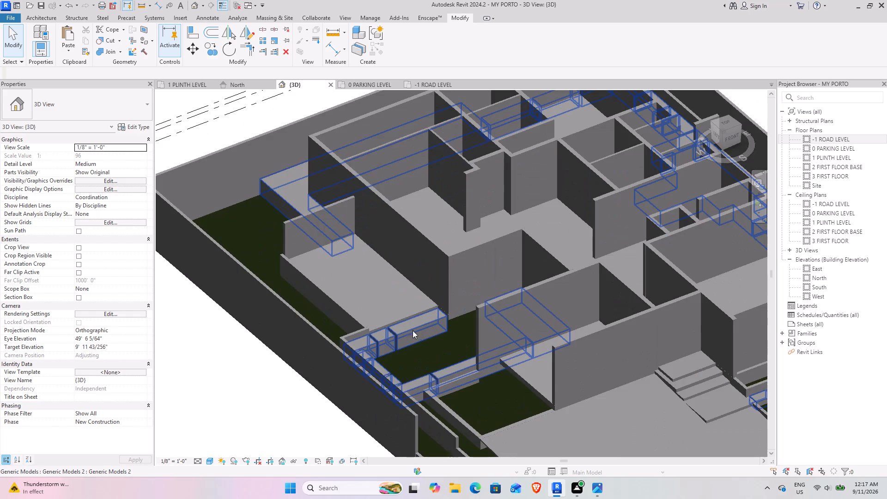
{"action": "middle_click_drag", "start_coordinate": [384, 322], "coordinate": [301, 279], "text": "shift"}
{"action": "middle_click_drag", "start_coordinate": [486, 320], "coordinate": [362, 187]}
{"action": "middle_click_drag", "start_coordinate": [352, 204], "coordinate": [428, 233], "text": "shift"}
{"action": "middle_click_drag", "start_coordinate": [429, 238], "coordinate": [545, 354]}
{"action": "scroll", "coordinate": [347, 250], "scroll_direction": "up", "scroll_amount": 4}
{"action": "scroll", "coordinate": [373, 259], "scroll_direction": "down", "scroll_amount": 3}
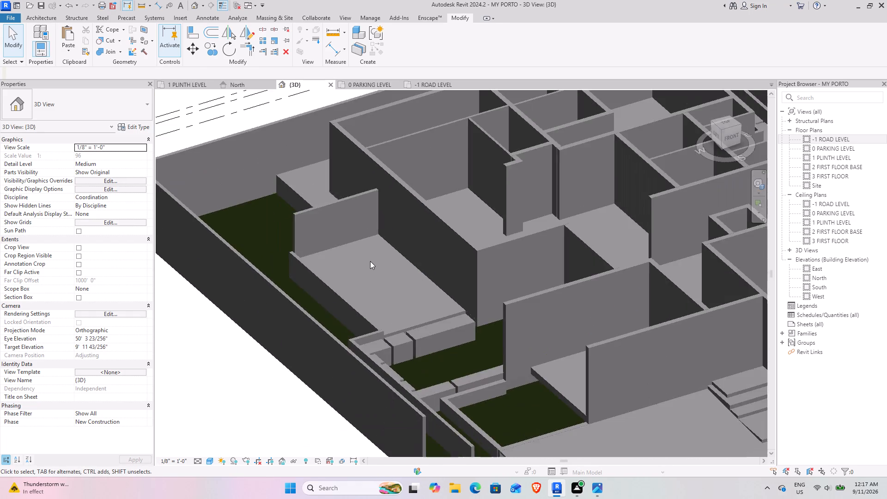
{"action": "scroll", "coordinate": [370, 261], "scroll_direction": "down", "scroll_amount": 1}
{"action": "middle_click_drag", "start_coordinate": [356, 276], "coordinate": [255, 249], "text": "shift"}
{"action": "middle_click_drag", "start_coordinate": [444, 339], "coordinate": [309, 176]}
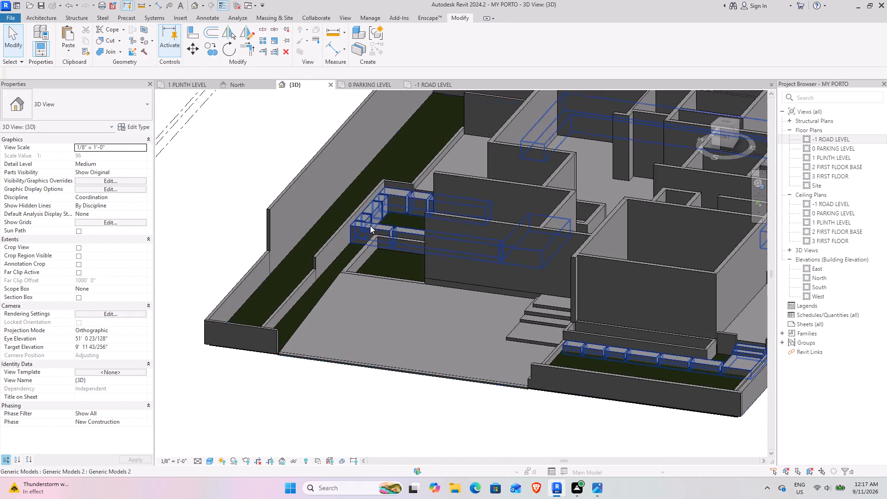
{"action": "scroll", "coordinate": [372, 225], "scroll_direction": "down", "scroll_amount": 5}
{"action": "middle_click_drag", "start_coordinate": [366, 234], "coordinate": [403, 311], "text": "shift"}
{"action": "scroll", "coordinate": [336, 107], "scroll_direction": "up", "scroll_amount": 4}
{"action": "scroll", "coordinate": [395, 212], "scroll_direction": "up", "scroll_amount": 3}
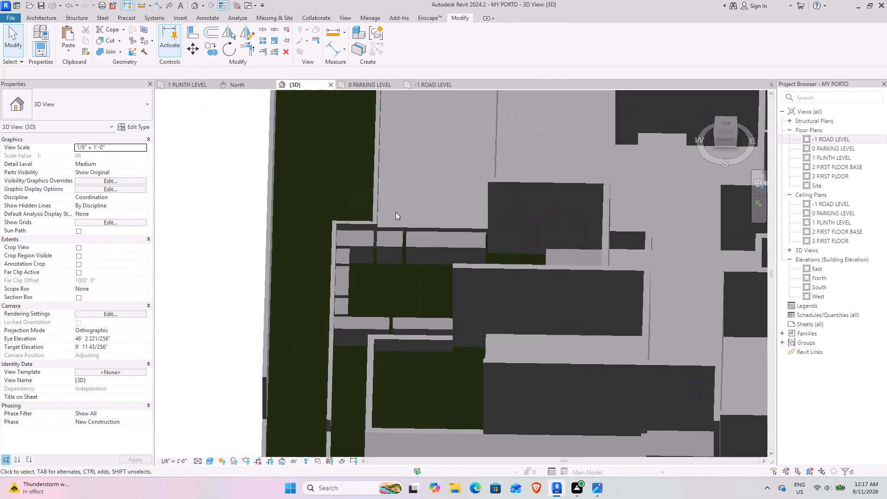
{"action": "middle_click_drag", "start_coordinate": [373, 236], "coordinate": [318, 167], "text": "shift"}
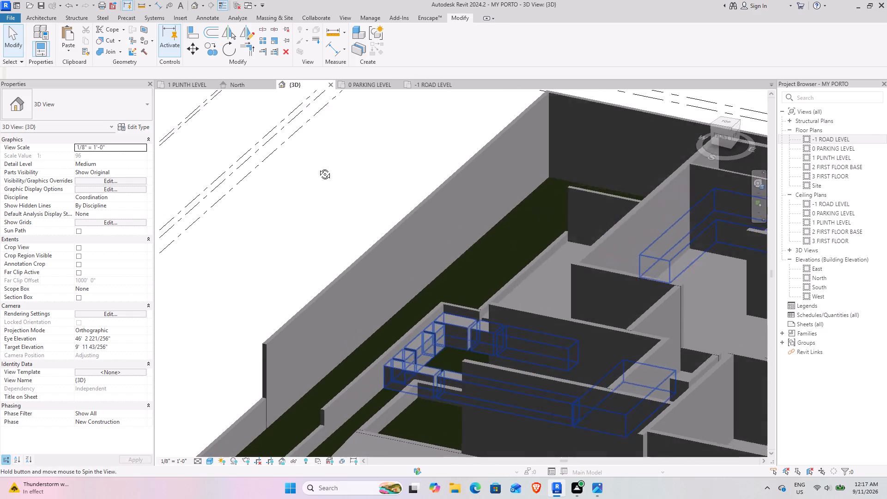
{"action": "middle_click_drag", "start_coordinate": [318, 167], "coordinate": [308, 170], "text": "shift"}
{"action": "scroll", "coordinate": [380, 301], "scroll_direction": "down", "scroll_amount": 4}
{"action": "middle_click_drag", "start_coordinate": [347, 339], "coordinate": [391, 341], "text": "shift"}
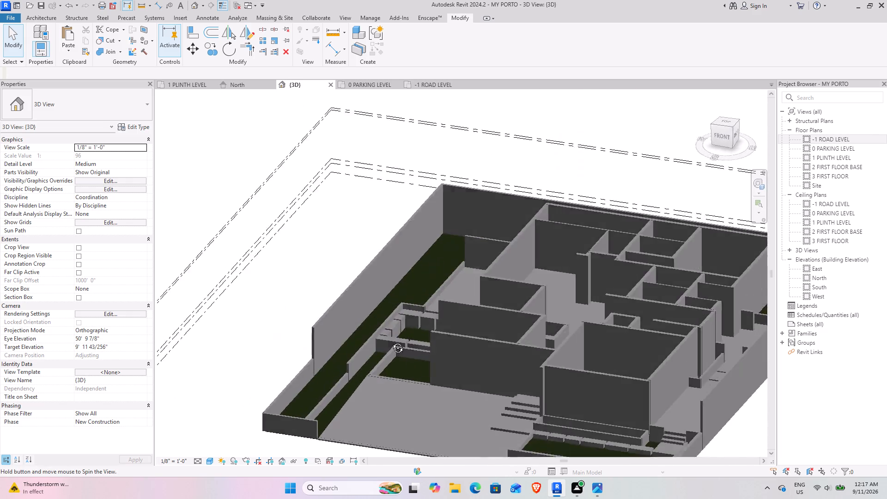
{"action": "middle_click_drag", "start_coordinate": [391, 341], "coordinate": [355, 362], "text": "shift"}
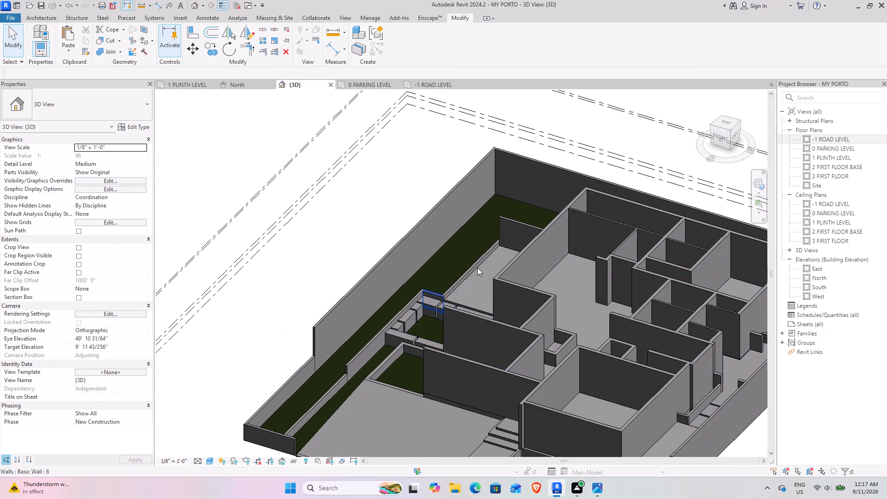
{"action": "scroll", "coordinate": [483, 261], "scroll_direction": "down", "scroll_amount": 4}
{"action": "middle_click_drag", "start_coordinate": [431, 286], "coordinate": [565, 298], "text": "shift"}
{"action": "scroll", "coordinate": [468, 273], "scroll_direction": "up", "scroll_amount": 4}
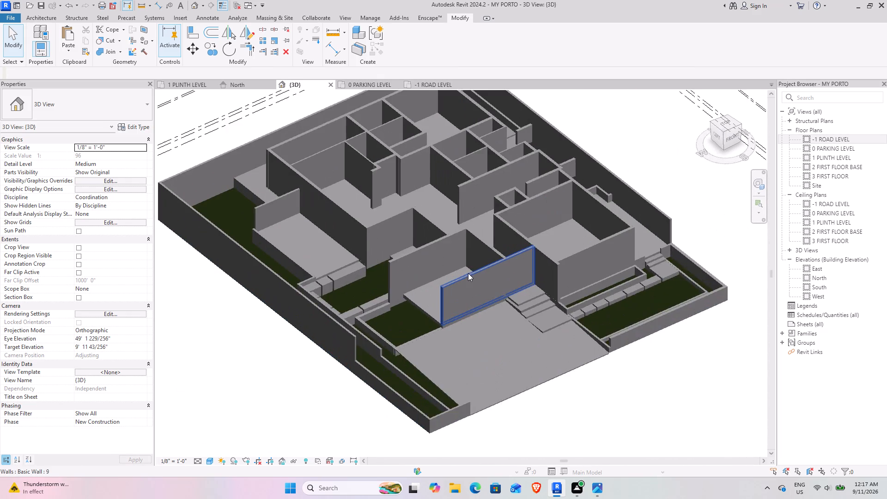
{"action": "scroll", "coordinate": [467, 223], "scroll_direction": "down", "scroll_amount": 4}
{"action": "middle_click_drag", "start_coordinate": [470, 250], "coordinate": [486, 338]}
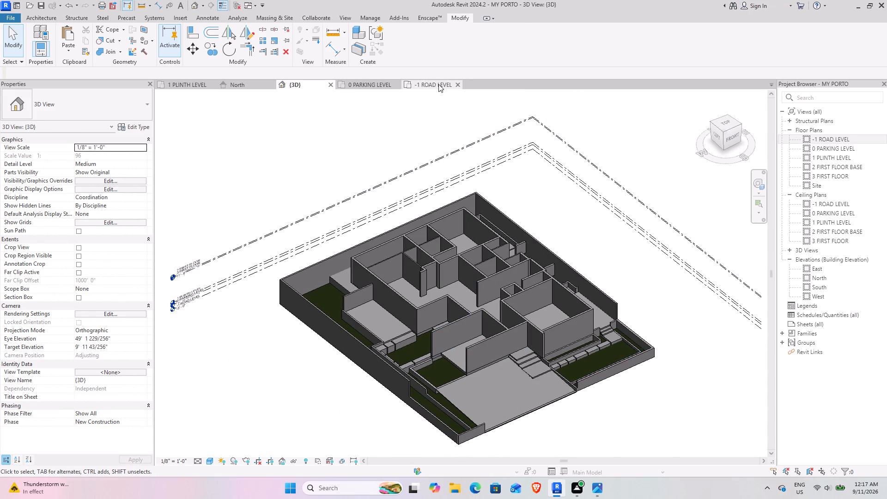
In the -1 ROAD LEVEL plan, draw a 4' 0" high Basic Wall 6 along the kitchen garden's utilities-side edge, from water feature to boundary wall.
{"action": "left_click", "coordinate": [438, 84]}
{"action": "scroll", "coordinate": [359, 334], "scroll_direction": "down", "scroll_amount": 11}
{"action": "middle_click_drag", "start_coordinate": [388, 224], "coordinate": [318, 368]}
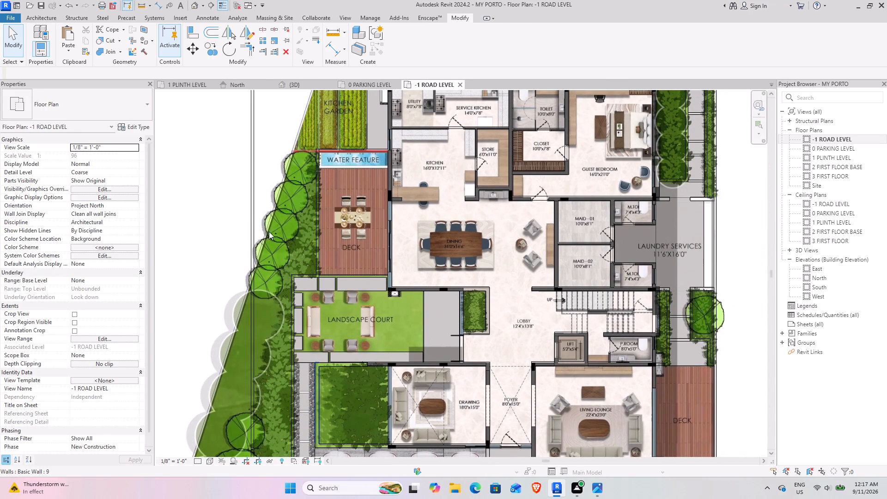
{"action": "middle_click_drag", "start_coordinate": [377, 188], "coordinate": [379, 301]}
{"action": "scroll", "coordinate": [331, 225], "scroll_direction": "up", "scroll_amount": 4}
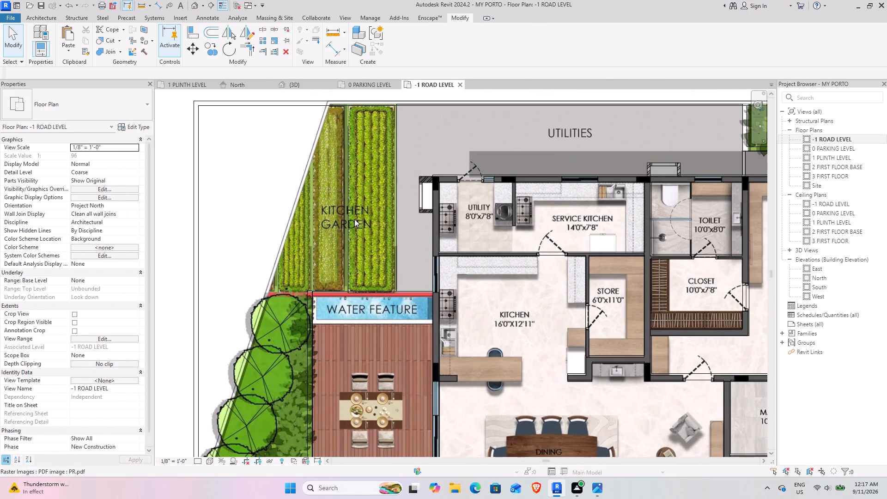
{"action": "left_click", "coordinate": [293, 81]}
{"action": "scroll", "coordinate": [354, 316], "scroll_direction": "up", "scroll_amount": 5}
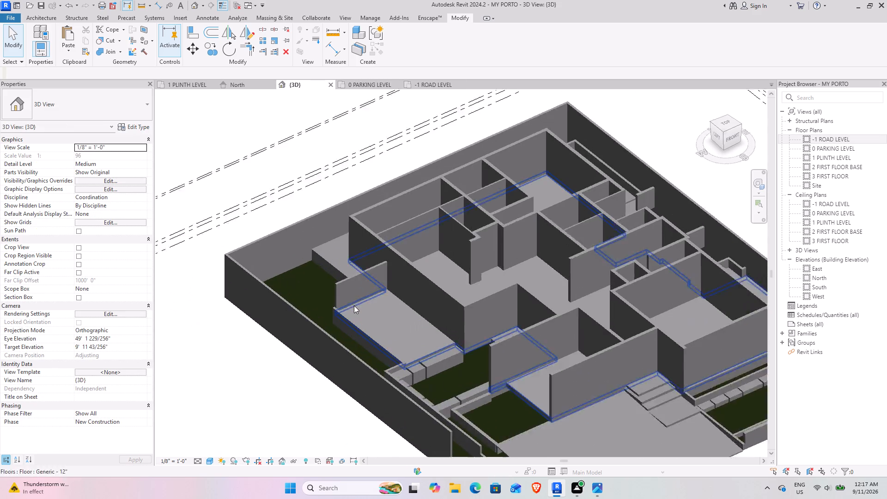
{"action": "middle_click_drag", "start_coordinate": [337, 273], "coordinate": [356, 313], "text": "shift"}
{"action": "left_click", "coordinate": [311, 312]}
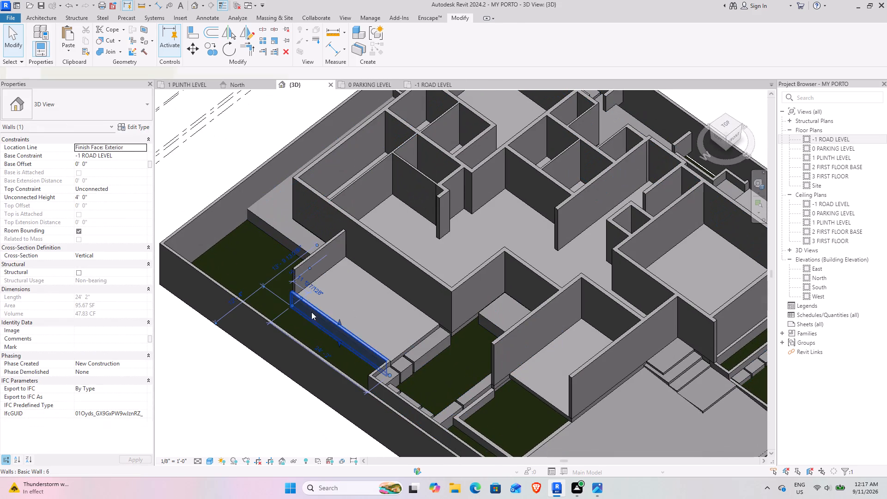
{"action": "left_click", "coordinate": [439, 86]}
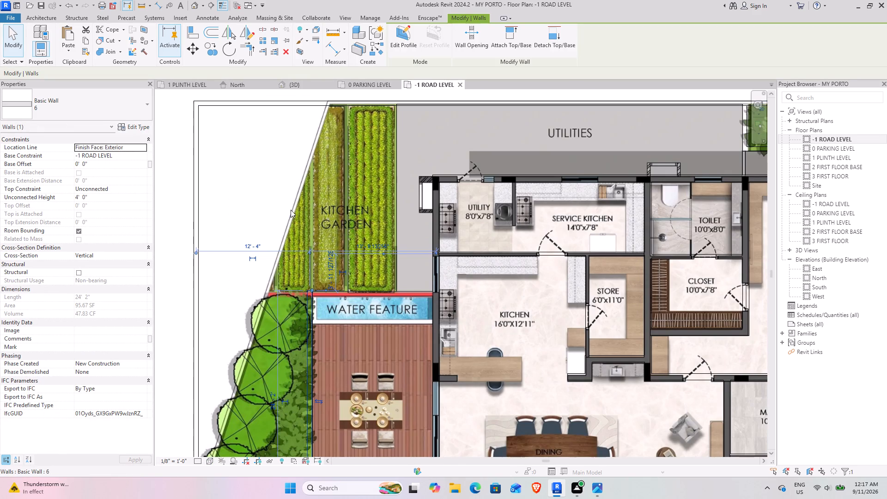
{"action": "middle_click_drag", "start_coordinate": [296, 233], "coordinate": [276, 286]}
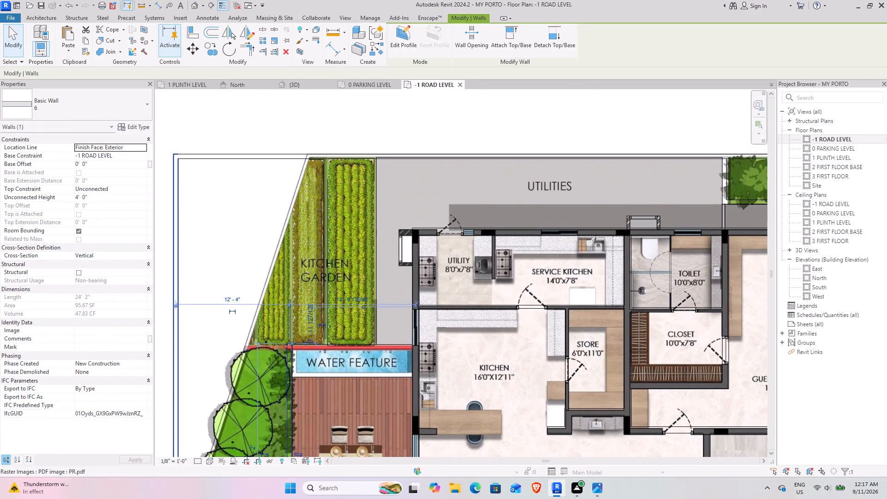
{"action": "left_click", "coordinate": [382, 46]}
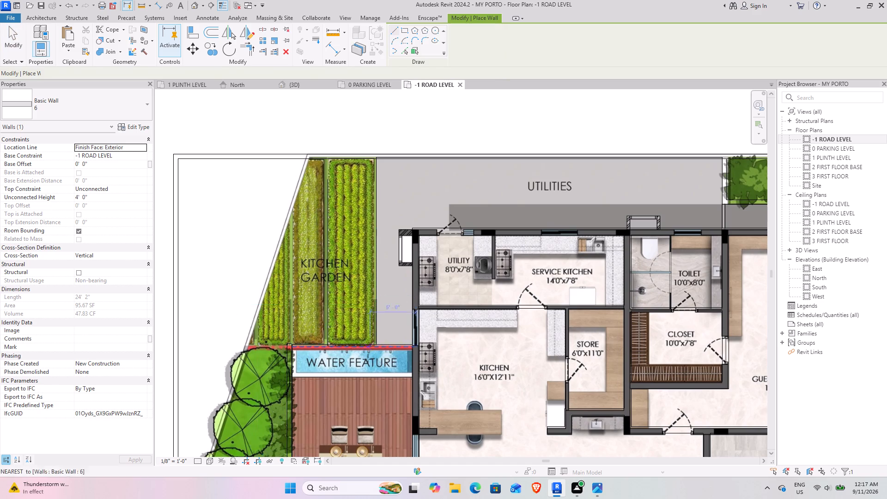
{"action": "scroll", "coordinate": [365, 372], "scroll_direction": "up", "scroll_amount": 4}
{"action": "scroll", "coordinate": [387, 318], "scroll_direction": "up", "scroll_amount": 4}
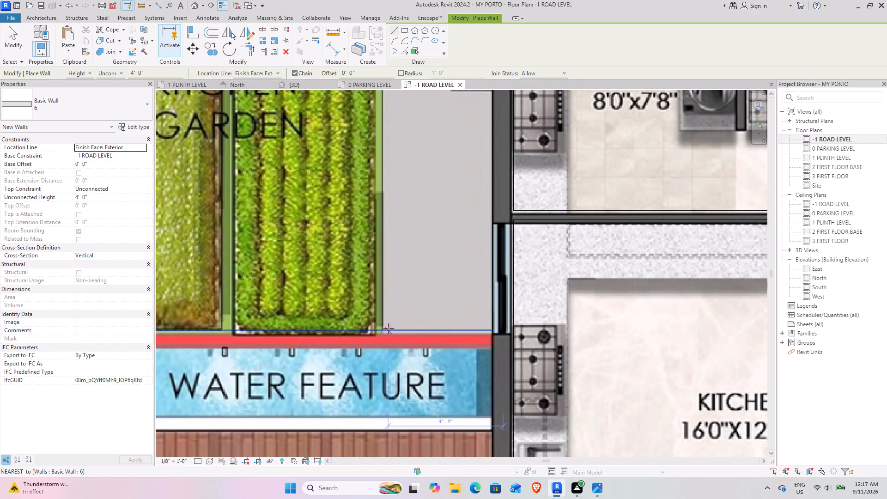
{"action": "left_click", "coordinate": [379, 329]}
{"action": "key", "text": "space"}
{"action": "scroll", "coordinate": [366, 114], "scroll_direction": "down", "scroll_amount": 3}
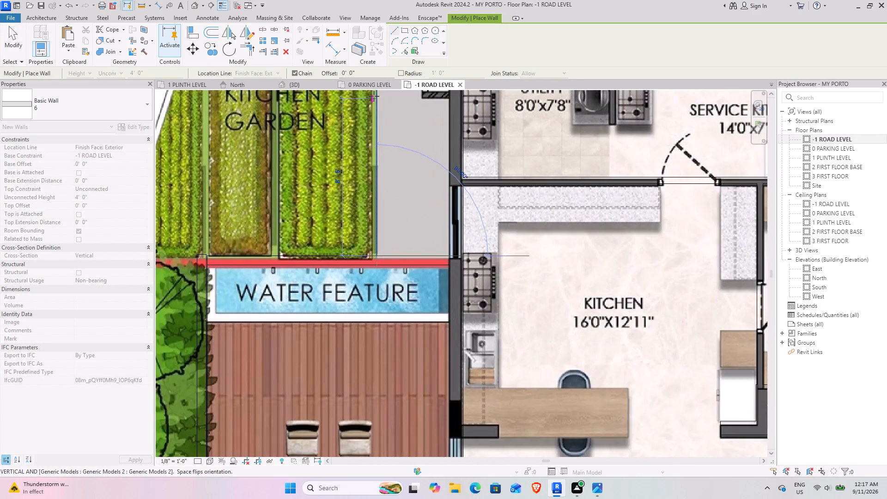
{"action": "middle_click_drag", "start_coordinate": [374, 96], "coordinate": [360, 450]}
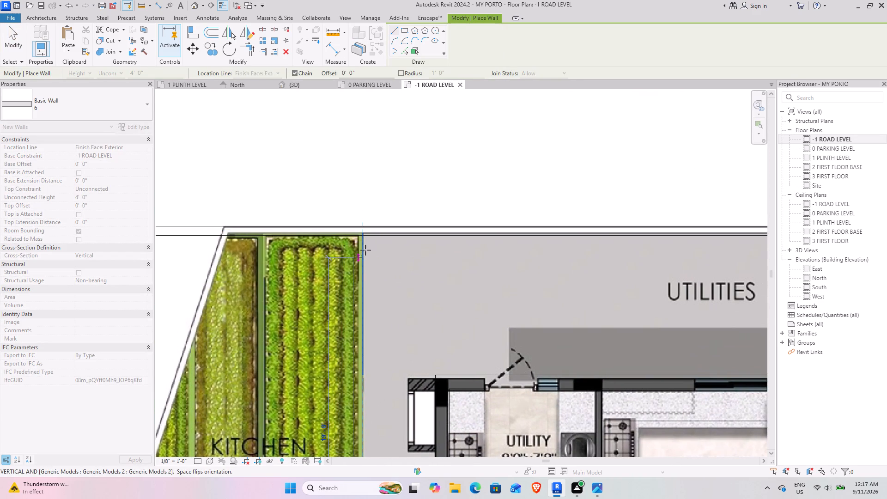
{"action": "left_click", "coordinate": [368, 236]}
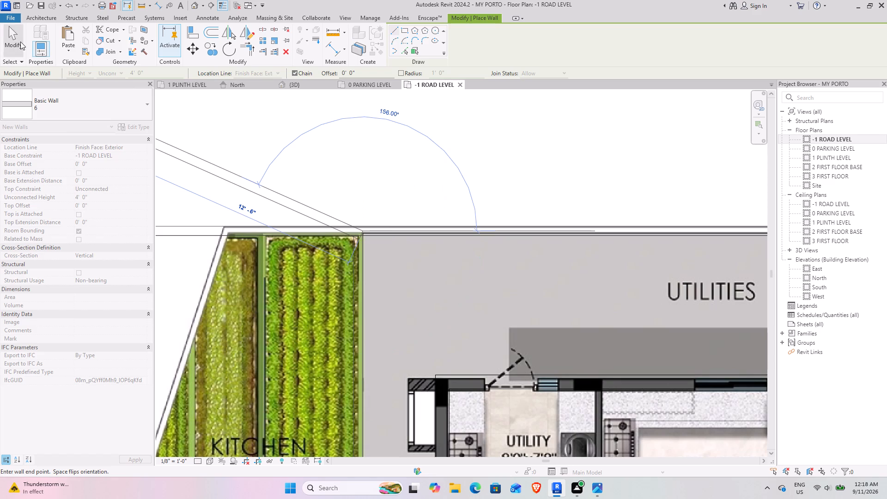
{"action": "left_click", "coordinate": [20, 42]}
Examine the kitchen garden wall and surrounding site in 3D and in the -1 ROAD LEVEL plan.
{"action": "left_click", "coordinate": [298, 79]}
{"action": "left_click", "coordinate": [298, 85]}
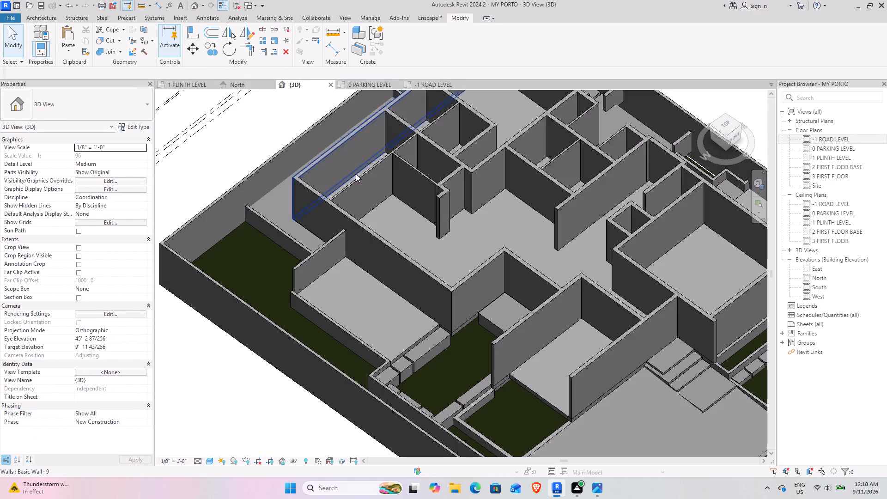
{"action": "left_click", "coordinate": [266, 269]}
{"action": "scroll", "coordinate": [279, 271], "scroll_direction": "down", "scroll_amount": 4}
{"action": "middle_click_drag", "start_coordinate": [279, 274], "coordinate": [376, 263], "text": "shift"}
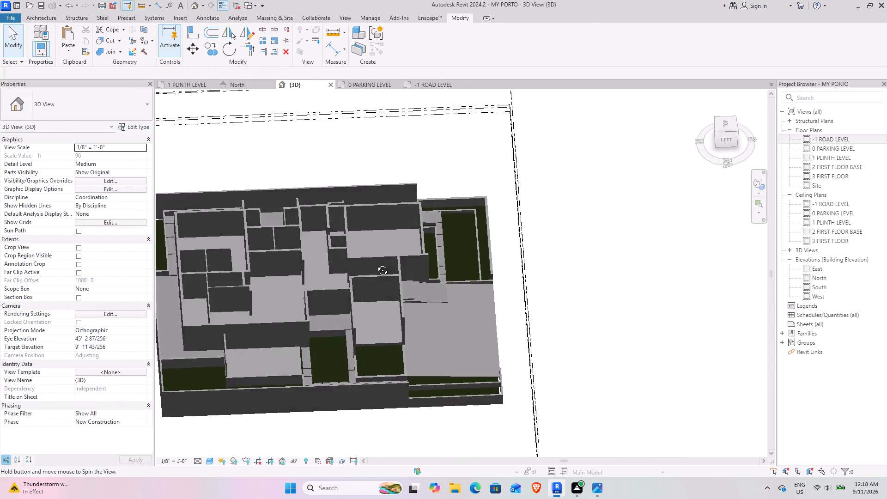
{"action": "middle_click_drag", "start_coordinate": [376, 263], "coordinate": [329, 315], "text": "shift"}
{"action": "scroll", "coordinate": [250, 315], "scroll_direction": "up", "scroll_amount": 4}
{"action": "middle_click_drag", "start_coordinate": [240, 346], "coordinate": [300, 328], "text": "shift"}
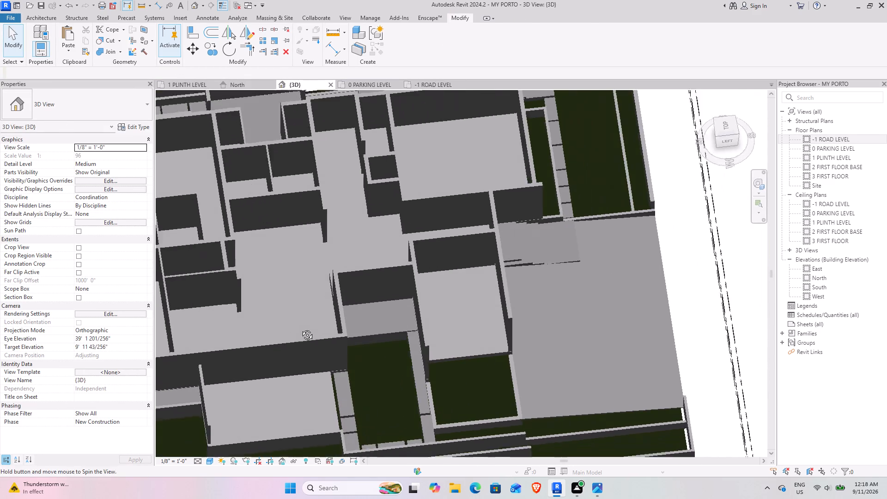
{"action": "middle_click_drag", "start_coordinate": [300, 328], "coordinate": [300, 328], "text": "shift"}
{"action": "middle_click_drag", "start_coordinate": [290, 386], "coordinate": [431, 151]}
{"action": "scroll", "coordinate": [371, 221], "scroll_direction": "up", "scroll_amount": 4}
{"action": "middle_click_drag", "start_coordinate": [387, 227], "coordinate": [288, 235], "text": "shift"}
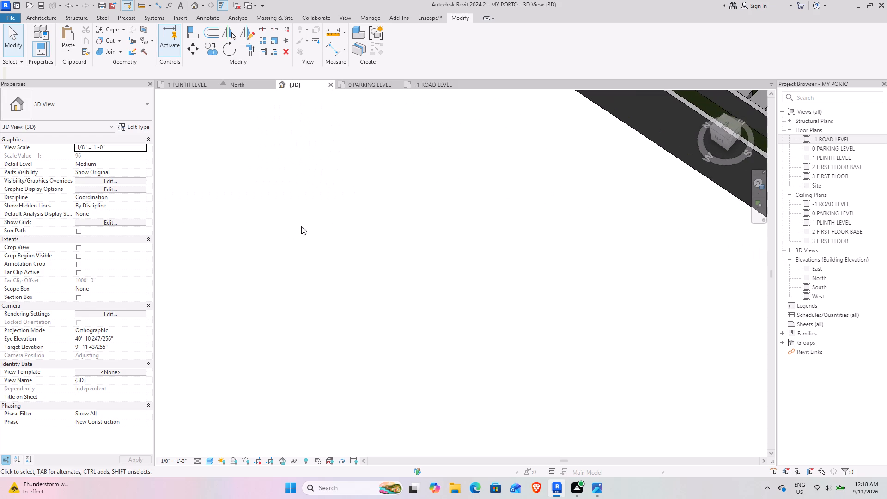
{"action": "left_click", "coordinate": [425, 88]}
{"action": "scroll", "coordinate": [383, 207], "scroll_direction": "down", "scroll_amount": 4}
{"action": "middle_click_drag", "start_coordinate": [392, 310], "coordinate": [358, 187]}
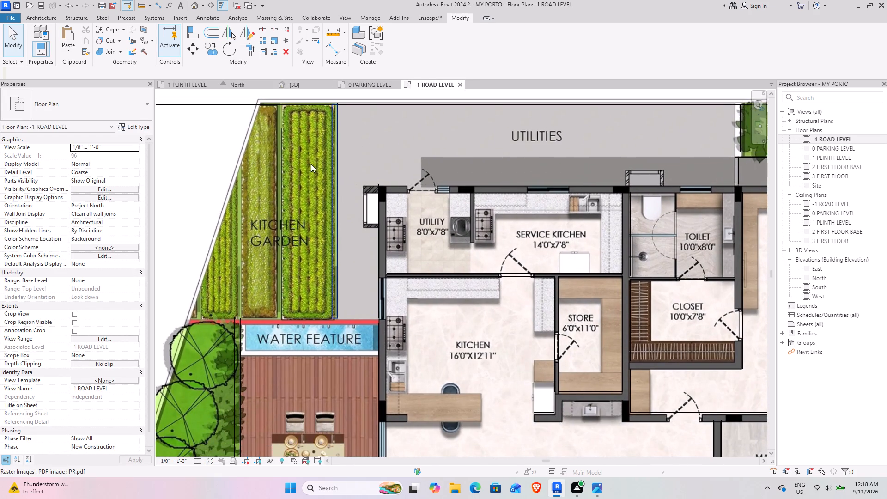
In 1 PLINTH LEVEL, draw 4' 0" high Basic Wall 6 segments around the water feature: about 2' 11" on its planting side, then along the deck to the house.
{"action": "left_click", "coordinate": [177, 78]}
{"action": "left_click", "coordinate": [177, 83]}
{"action": "scroll", "coordinate": [332, 222], "scroll_direction": "down", "scroll_amount": 5}
{"action": "middle_click_drag", "start_coordinate": [276, 143], "coordinate": [606, 305]}
{"action": "scroll", "coordinate": [535, 163], "scroll_direction": "up", "scroll_amount": 4}
{"action": "middle_click_drag", "start_coordinate": [522, 142], "coordinate": [426, 244]}
{"action": "scroll", "coordinate": [409, 239], "scroll_direction": "up", "scroll_amount": 4}
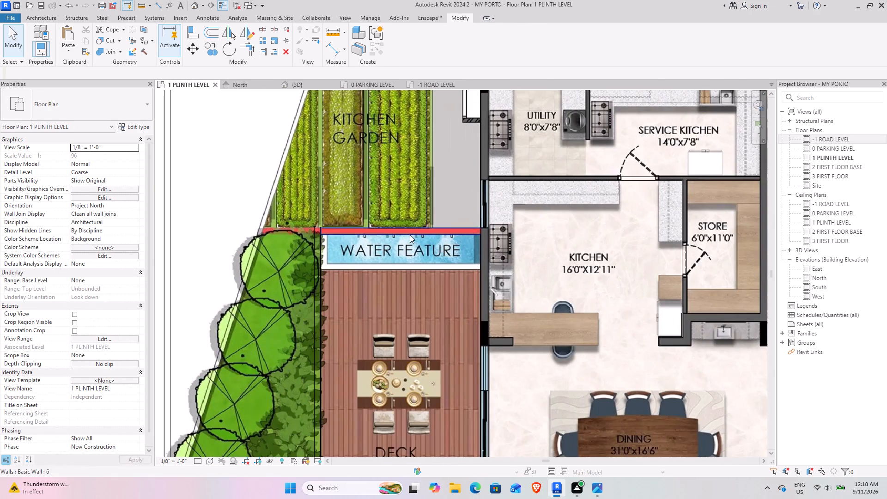
{"action": "middle_click_drag", "start_coordinate": [427, 267], "coordinate": [351, 299]}
{"action": "scroll", "coordinate": [291, 268], "scroll_direction": "up", "scroll_amount": 3}
{"action": "middle_click_drag", "start_coordinate": [251, 285], "coordinate": [273, 253]}
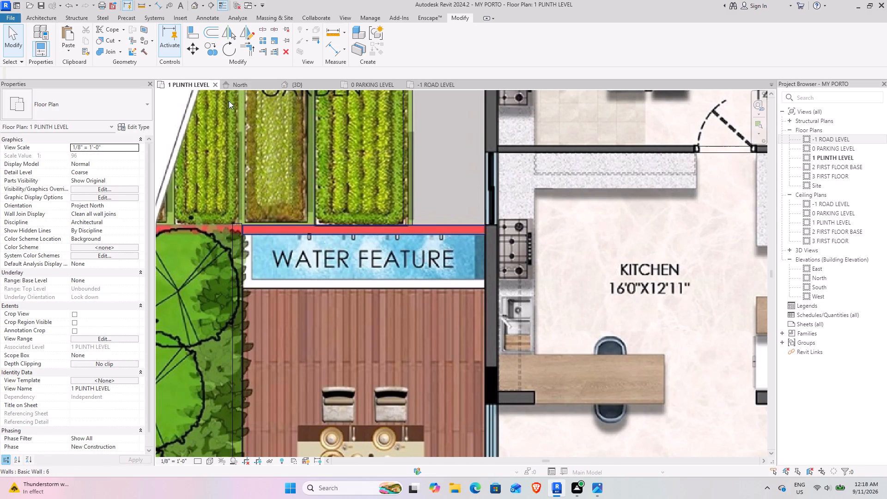
{"action": "left_click", "coordinate": [38, 16]}
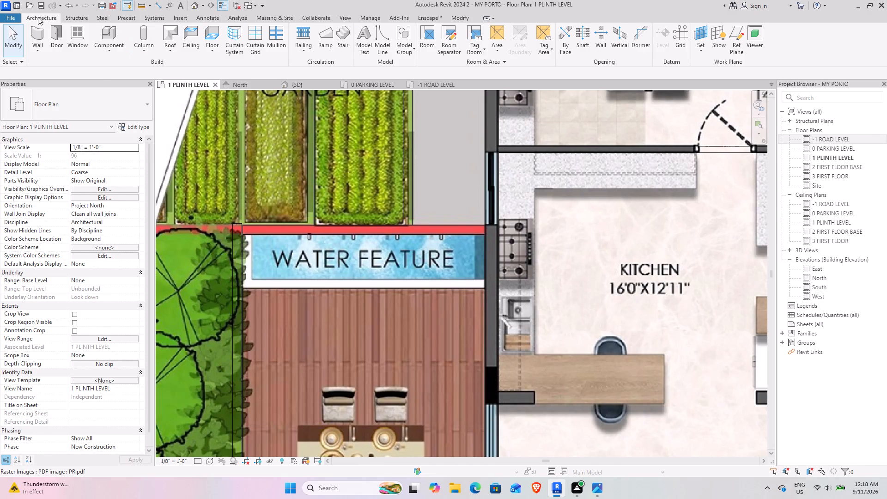
{"action": "left_click", "coordinate": [40, 33]}
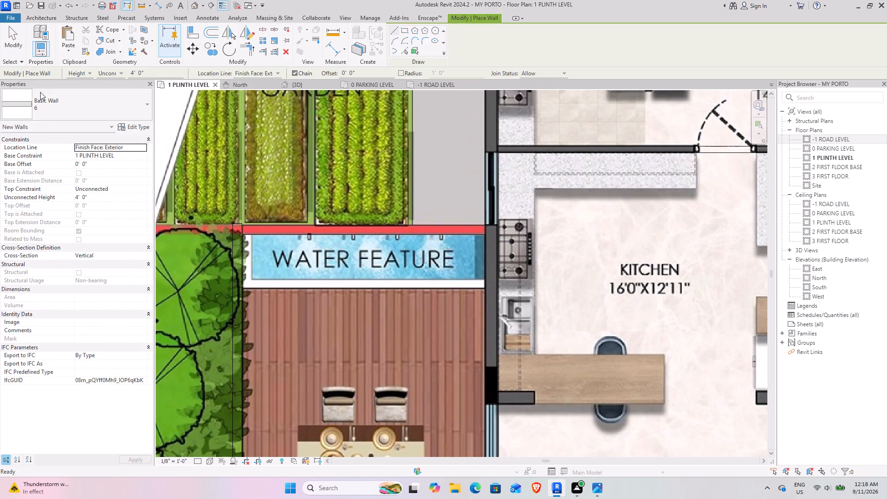
{"action": "left_click", "coordinate": [44, 107]}
{"action": "left_click", "coordinate": [44, 107]}
{"action": "scroll", "coordinate": [253, 240], "scroll_direction": "up", "scroll_amount": 5}
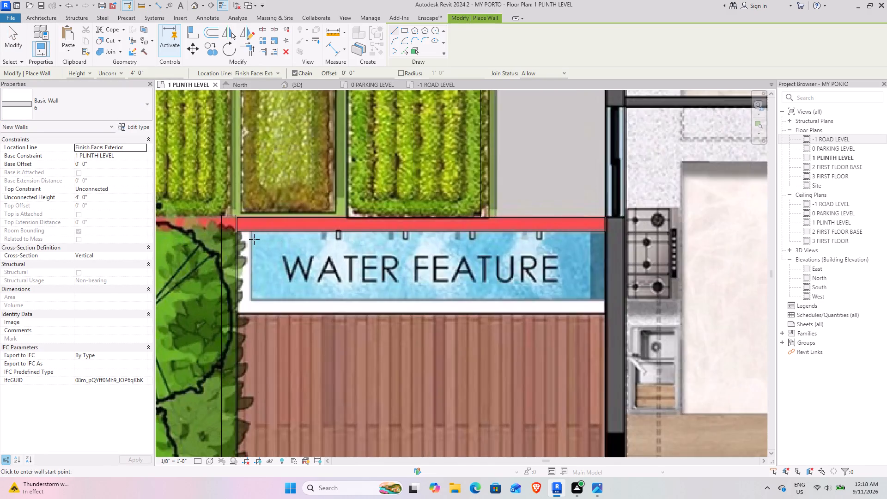
{"action": "scroll", "coordinate": [254, 239], "scroll_direction": "up", "scroll_amount": 1}
{"action": "left_click", "coordinate": [228, 226]}
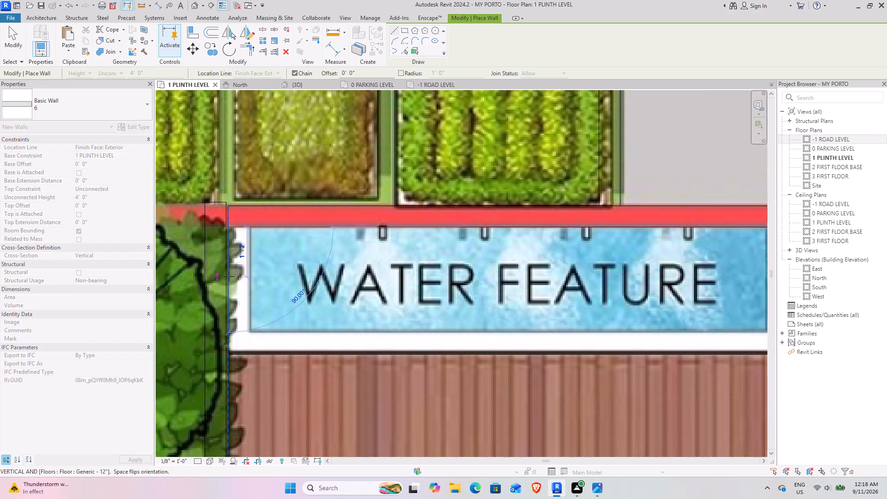
{"action": "key", "text": "space"}
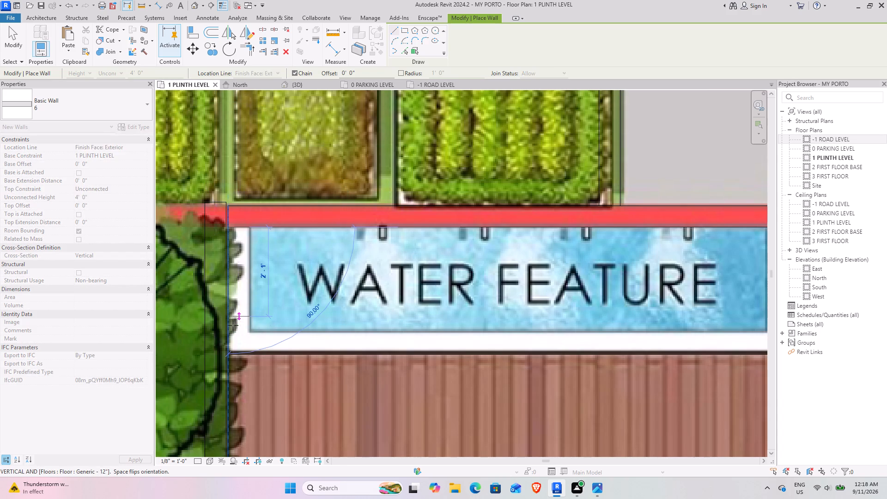
{"action": "left_click", "coordinate": [227, 353]}
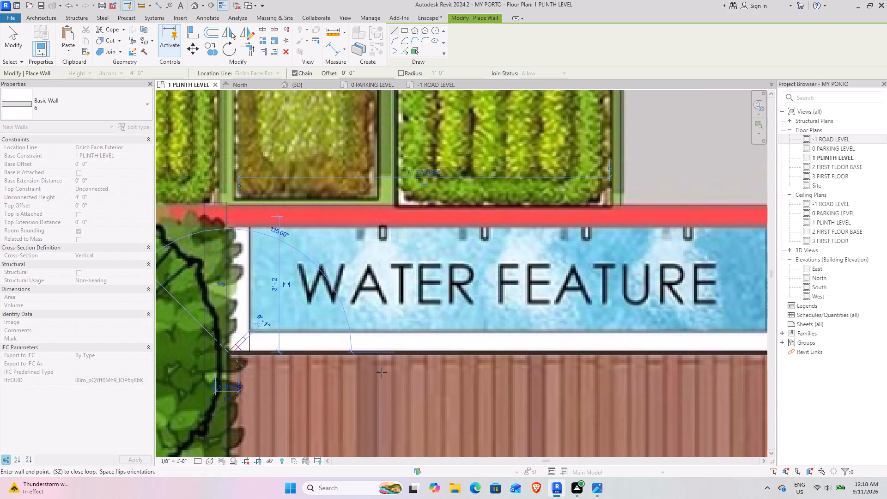
{"action": "middle_click_drag", "start_coordinate": [600, 347], "coordinate": [267, 345]}
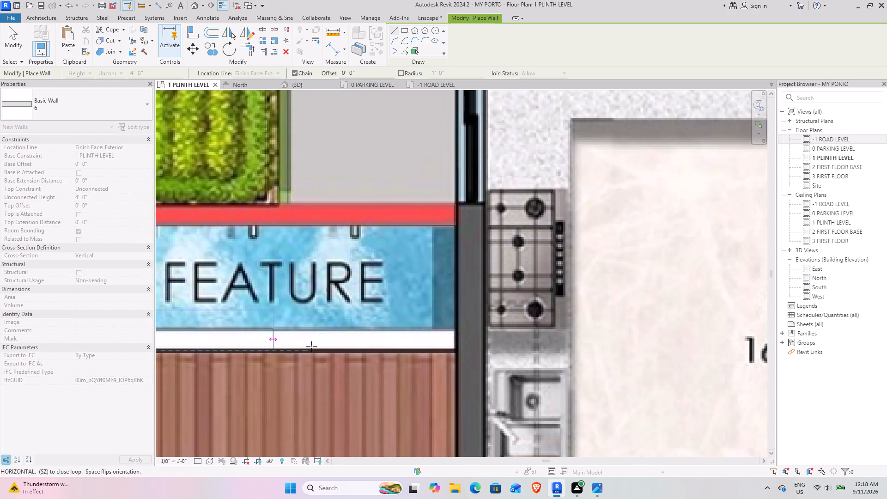
{"action": "left_click", "coordinate": [458, 346]}
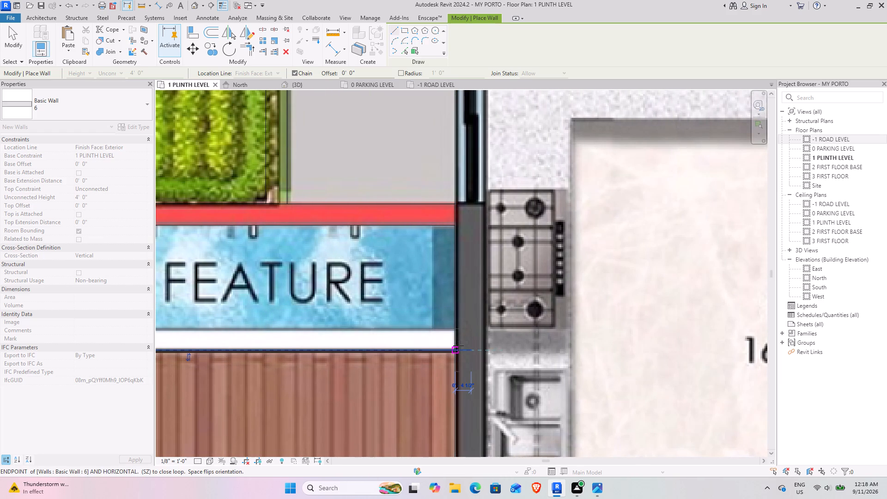
{"action": "key", "text": "Escape"}
{"action": "key", "text": "Escape"}
{"action": "key", "text": "Escape"}
Examine the water feature walls, deck and kitchen garden wall from several angles in 3D.
{"action": "left_click", "coordinate": [297, 87]}
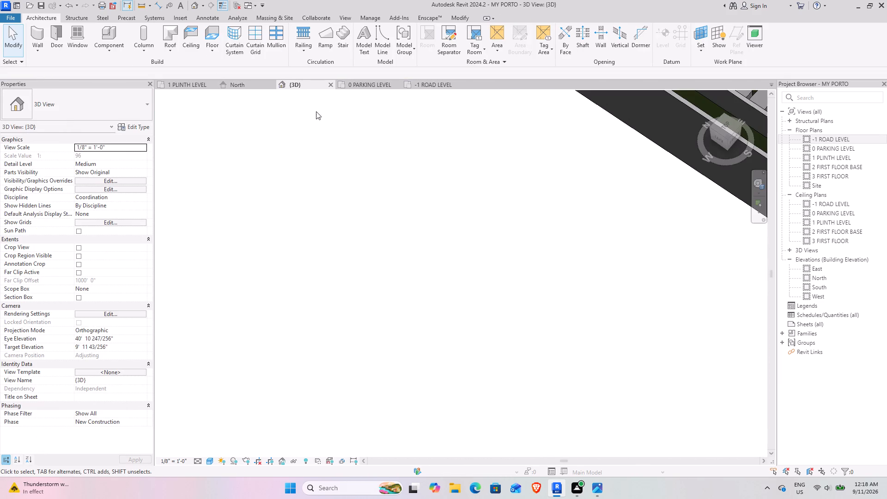
{"action": "scroll", "coordinate": [429, 183], "scroll_direction": "down", "scroll_amount": 5}
{"action": "middle_click_drag", "start_coordinate": [533, 129], "coordinate": [452, 367]}
{"action": "scroll", "coordinate": [397, 205], "scroll_direction": "up", "scroll_amount": 3}
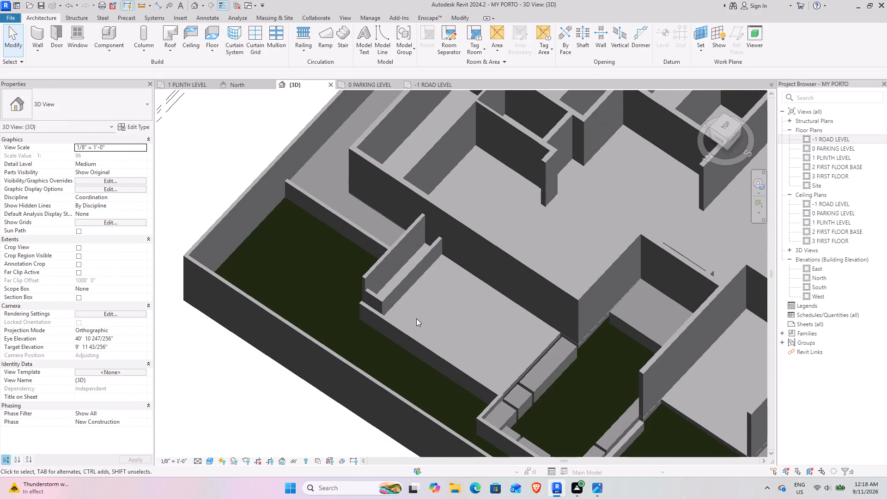
{"action": "middle_click_drag", "start_coordinate": [410, 327], "coordinate": [415, 239], "text": "shift"}
{"action": "middle_click_drag", "start_coordinate": [438, 363], "coordinate": [418, 373], "text": "shift"}
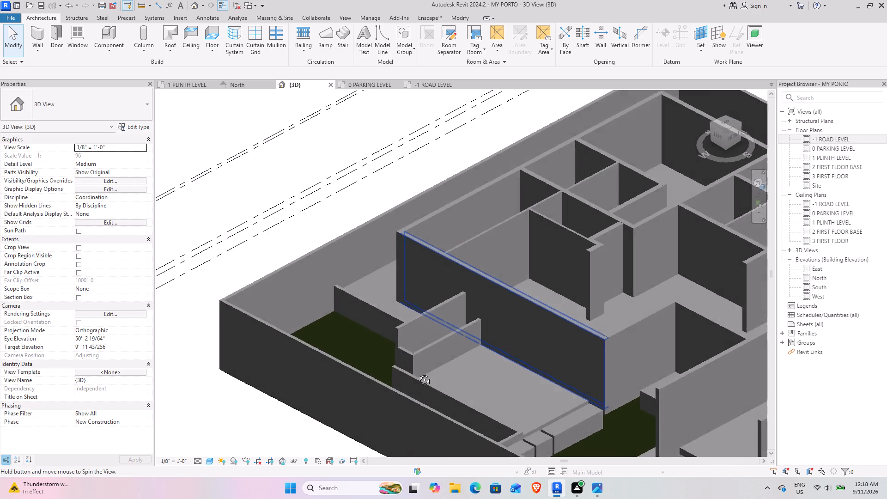
{"action": "middle_click_drag", "start_coordinate": [418, 373], "coordinate": [412, 404], "text": "shift"}
{"action": "scroll", "coordinate": [416, 286], "scroll_direction": "up", "scroll_amount": 4}
{"action": "middle_click_drag", "start_coordinate": [520, 361], "coordinate": [539, 345], "text": "shift"}
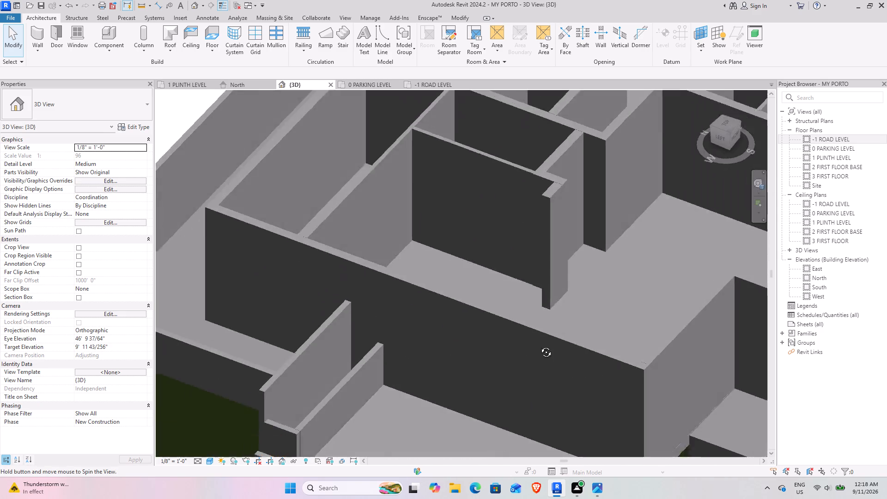
{"action": "middle_click_drag", "start_coordinate": [539, 345], "coordinate": [519, 355], "text": "shift"}
{"action": "middle_click_drag", "start_coordinate": [522, 359], "coordinate": [443, 227]}
{"action": "scroll", "coordinate": [533, 261], "scroll_direction": "down", "scroll_amount": 5}
{"action": "middle_click_drag", "start_coordinate": [529, 296], "coordinate": [555, 280], "text": "shift"}
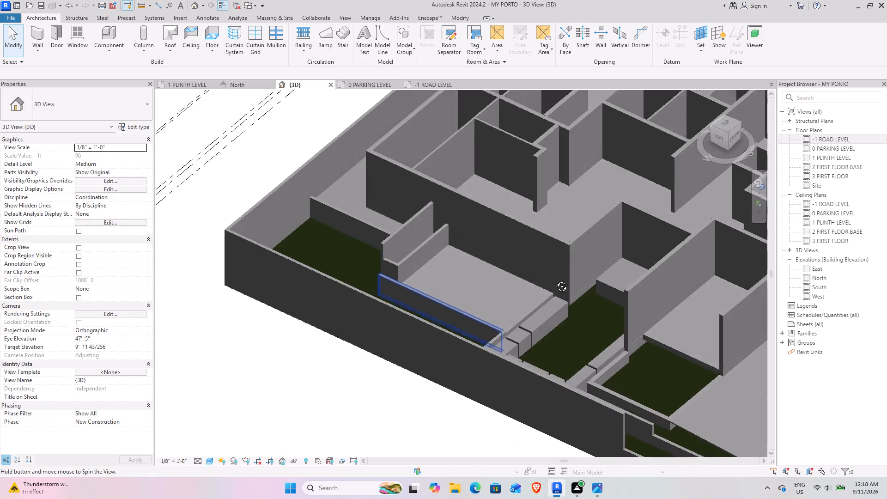
{"action": "middle_click_drag", "start_coordinate": [555, 280], "coordinate": [507, 242], "text": "shift"}
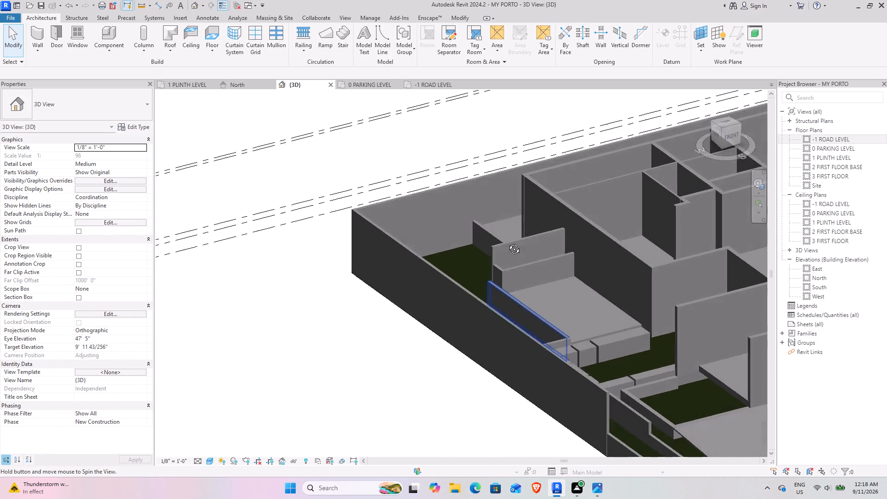
{"action": "middle_click_drag", "start_coordinate": [507, 242], "coordinate": [543, 303], "text": "shift"}
{"action": "scroll", "coordinate": [529, 272], "scroll_direction": "down", "scroll_amount": 3}
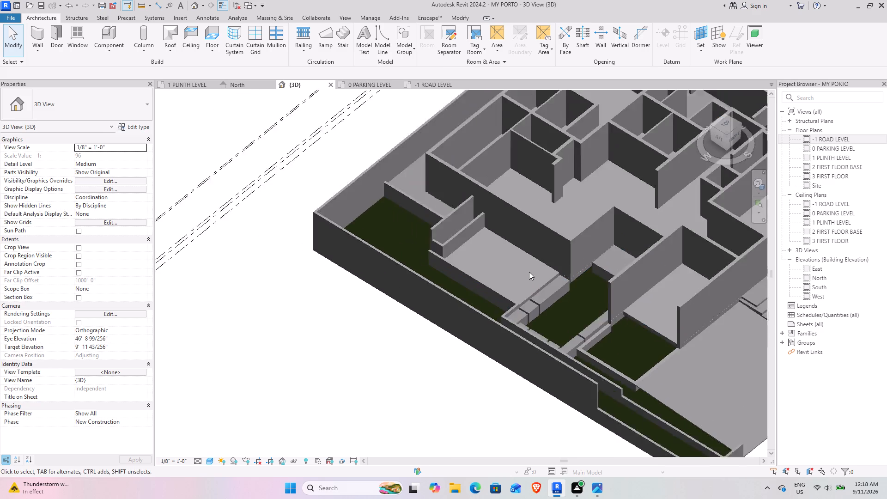
{"action": "scroll", "coordinate": [529, 272], "scroll_direction": "down", "scroll_amount": 1}
{"action": "middle_click_drag", "start_coordinate": [514, 274], "coordinate": [393, 256], "text": "shift"}
{"action": "middle_click_drag", "start_coordinate": [546, 285], "coordinate": [520, 273], "text": "shift"}
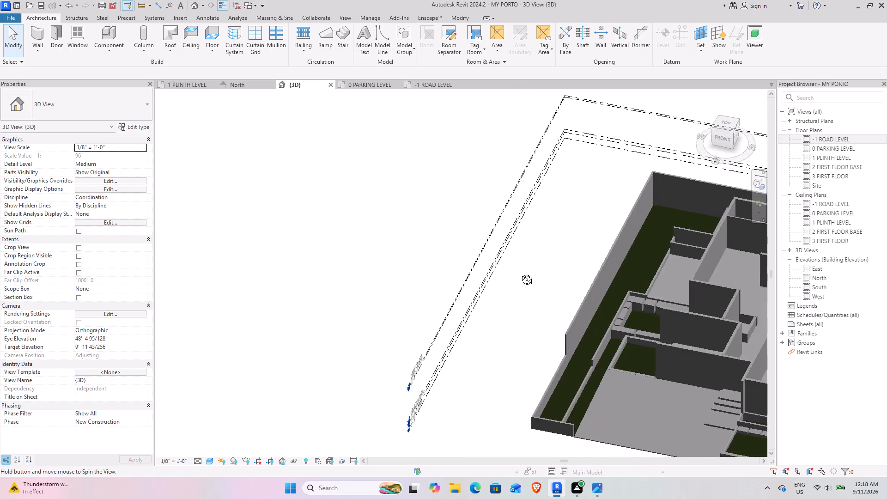
{"action": "middle_click_drag", "start_coordinate": [520, 273], "coordinate": [559, 294], "text": "shift"}
Examine the water feature, deck and landscape court edge in the 1 PLINTH LEVEL plan.
{"action": "left_click", "coordinate": [185, 84]}
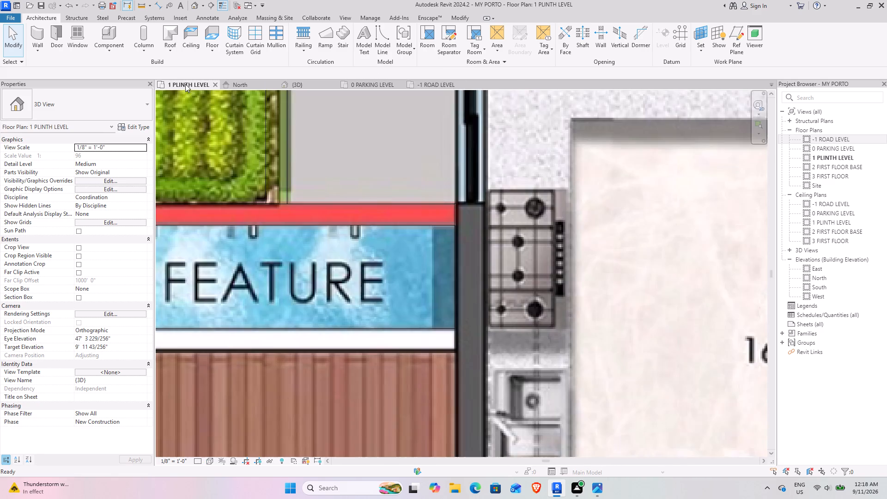
{"action": "scroll", "coordinate": [271, 258], "scroll_direction": "down", "scroll_amount": 5}
{"action": "middle_click_drag", "start_coordinate": [275, 294], "coordinate": [462, 208]}
{"action": "middle_click_drag", "start_coordinate": [346, 354], "coordinate": [331, 240]}
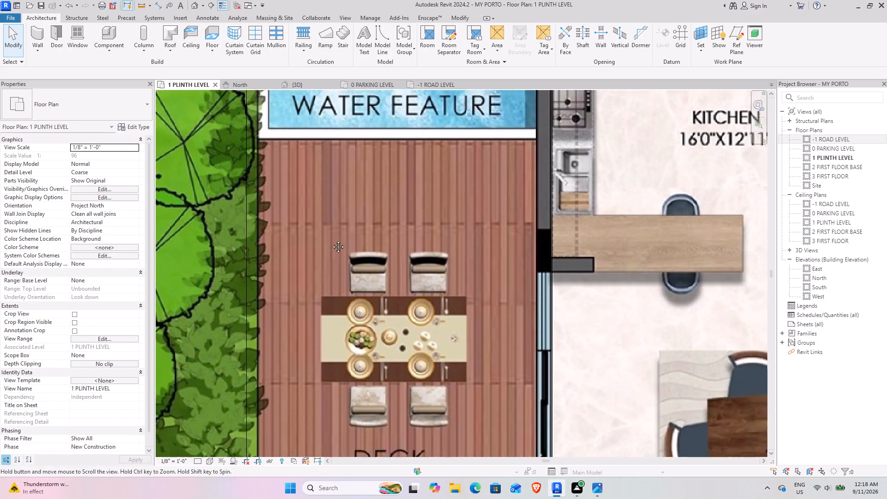
{"action": "middle_click_drag", "start_coordinate": [331, 240], "coordinate": [331, 231]}
{"action": "scroll", "coordinate": [331, 229], "scroll_direction": "down", "scroll_amount": 5}
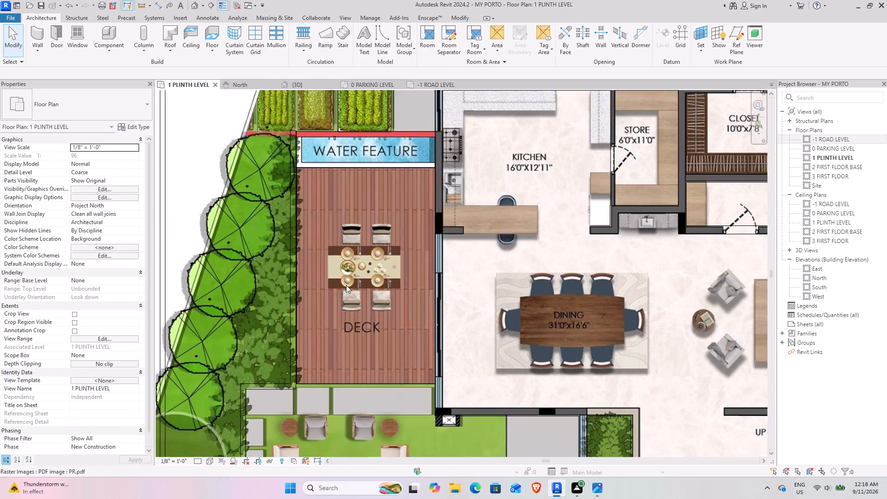
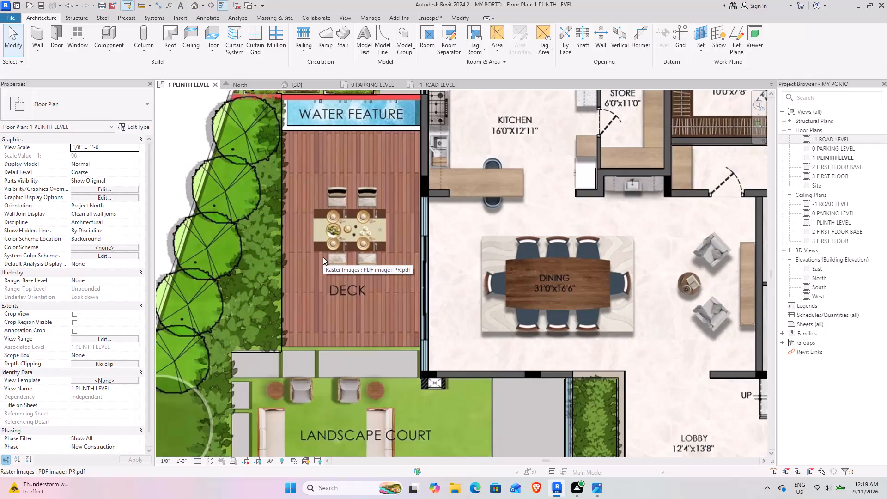
Examine the 1 PLINTH LEVEL plan from the deck and landscape court through the kitchen, utility, store, guest bedroom and laundry areas.
{"action": "scroll", "coordinate": [328, 265], "scroll_direction": "down", "scroll_amount": 4}
{"action": "middle_click_drag", "start_coordinate": [348, 271], "coordinate": [283, 208], "text": "shift"}
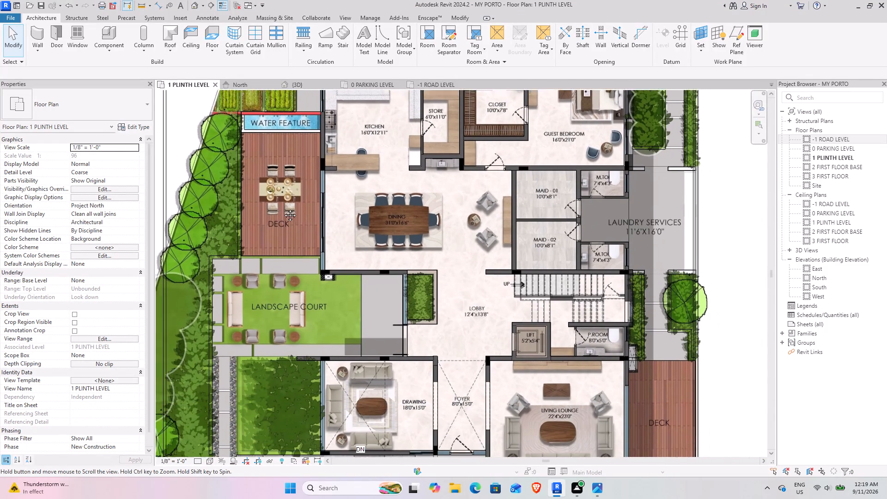
{"action": "middle_click_drag", "start_coordinate": [283, 208], "coordinate": [279, 204], "text": "shift"}
{"action": "scroll", "coordinate": [345, 229], "scroll_direction": "down", "scroll_amount": 4}
{"action": "middle_click_drag", "start_coordinate": [344, 231], "coordinate": [367, 286]}
{"action": "scroll", "coordinate": [321, 219], "scroll_direction": "up", "scroll_amount": 5}
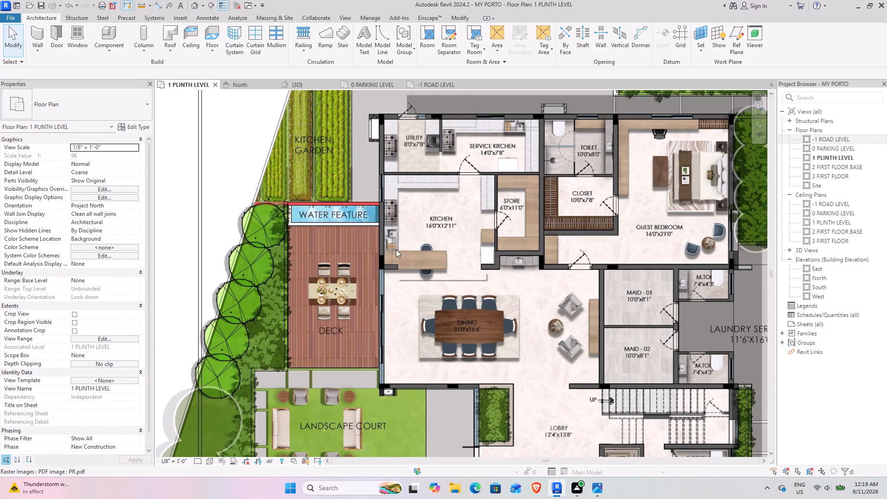
{"action": "scroll", "coordinate": [360, 292], "scroll_direction": "up", "scroll_amount": 4}
{"action": "scroll", "coordinate": [330, 316], "scroll_direction": "up", "scroll_amount": 5}
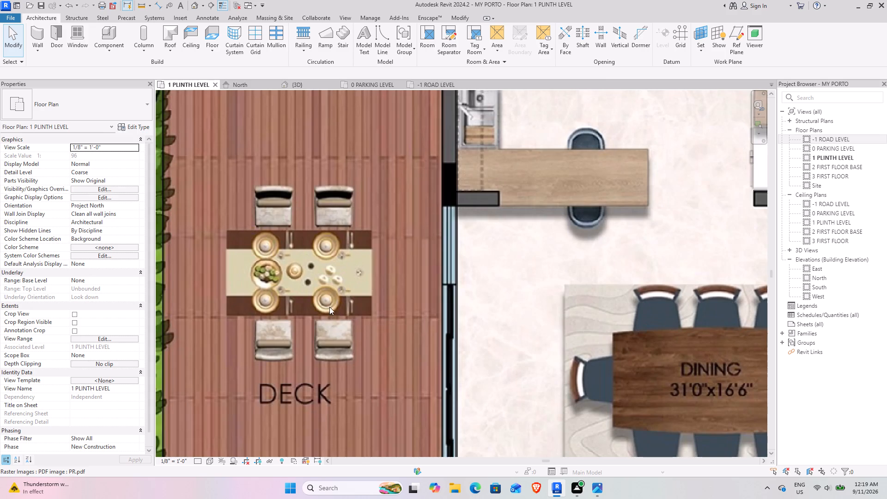
{"action": "scroll", "coordinate": [329, 307], "scroll_direction": "down", "scroll_amount": 8}
{"action": "middle_click_drag", "start_coordinate": [475, 252], "coordinate": [361, 290]}
{"action": "scroll", "coordinate": [346, 219], "scroll_direction": "up", "scroll_amount": 9}
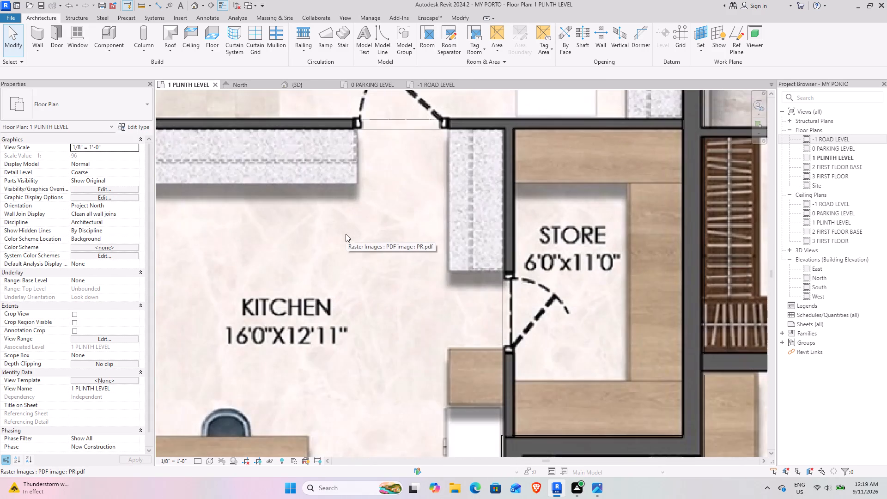
{"action": "scroll", "coordinate": [350, 182], "scroll_direction": "down", "scroll_amount": 4}
{"action": "middle_click_drag", "start_coordinate": [339, 201], "coordinate": [404, 267]}
{"action": "scroll", "coordinate": [387, 264], "scroll_direction": "down", "scroll_amount": 3}
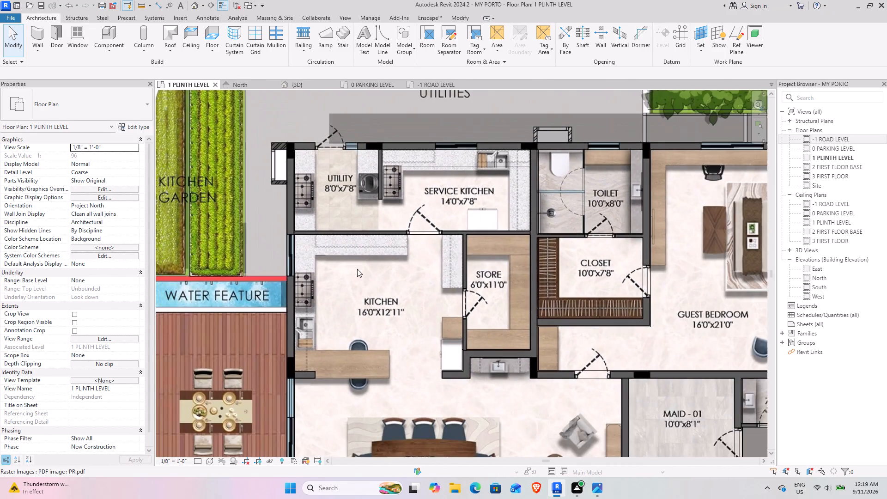
{"action": "middle_click_drag", "start_coordinate": [352, 262], "coordinate": [366, 324]}
{"action": "scroll", "coordinate": [360, 222], "scroll_direction": "up", "scroll_amount": 5}
{"action": "middle_click_drag", "start_coordinate": [557, 243], "coordinate": [431, 244]}
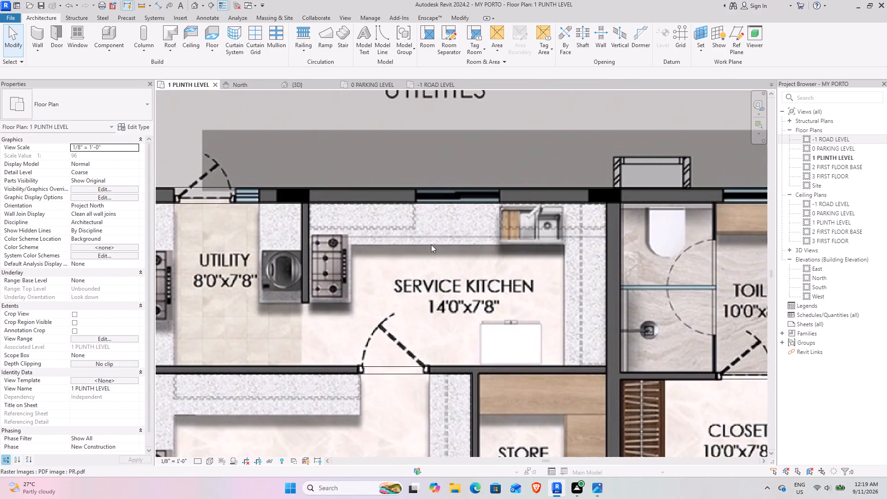
{"action": "scroll", "coordinate": [431, 244], "scroll_direction": "down", "scroll_amount": 3}
{"action": "middle_click_drag", "start_coordinate": [450, 261], "coordinate": [383, 233]}
{"action": "scroll", "coordinate": [412, 303], "scroll_direction": "down", "scroll_amount": 3}
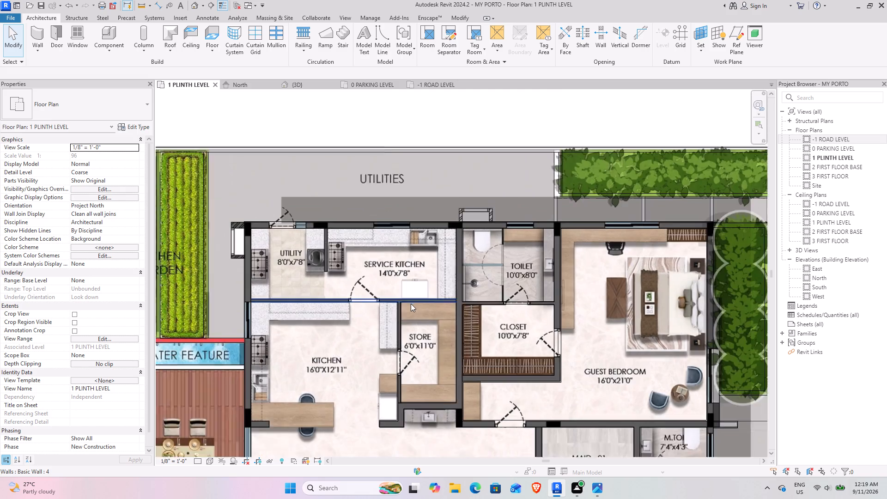
{"action": "scroll", "coordinate": [411, 304], "scroll_direction": "down", "scroll_amount": 1}
{"action": "middle_click_drag", "start_coordinate": [390, 310], "coordinate": [389, 259]}
{"action": "scroll", "coordinate": [367, 184], "scroll_direction": "up", "scroll_amount": 4}
{"action": "middle_click_drag", "start_coordinate": [400, 279], "coordinate": [405, 258]}
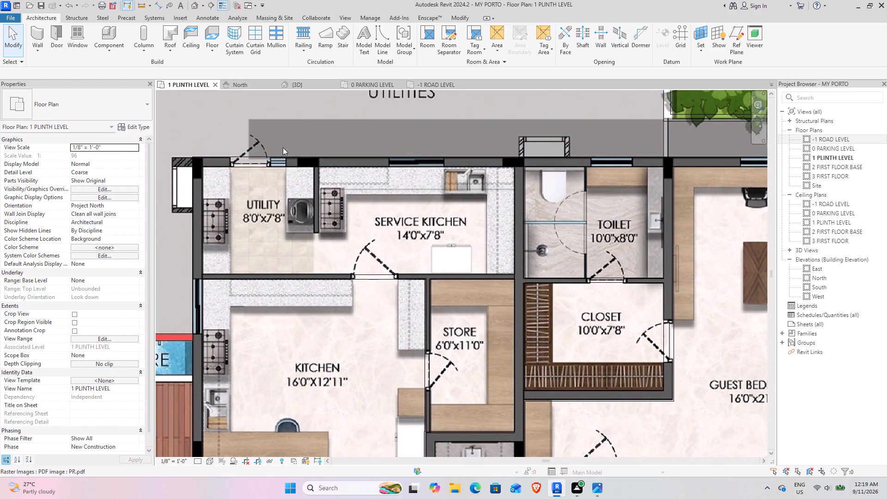
{"action": "scroll", "coordinate": [273, 212], "scroll_direction": "down", "scroll_amount": 2}
{"action": "middle_click_drag", "start_coordinate": [250, 208], "coordinate": [352, 243]}
{"action": "scroll", "coordinate": [335, 219], "scroll_direction": "up", "scroll_amount": 2}
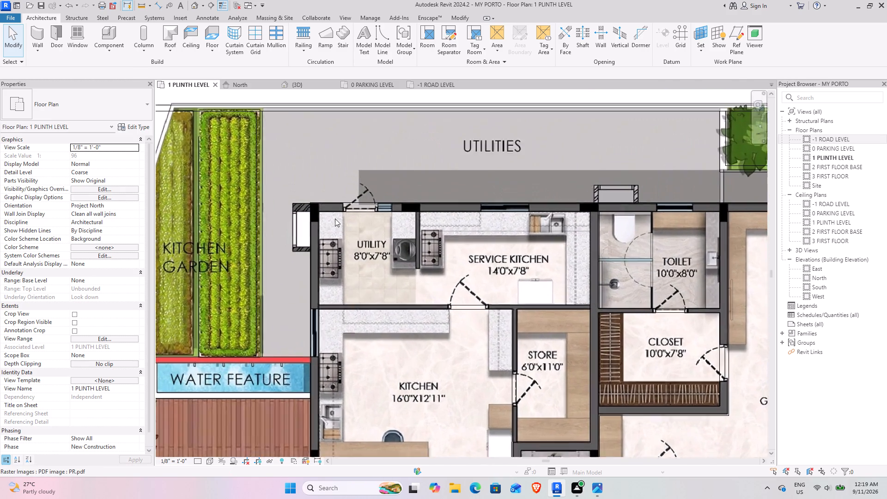
{"action": "scroll", "coordinate": [335, 219], "scroll_direction": "up", "scroll_amount": 5}
{"action": "scroll", "coordinate": [349, 246], "scroll_direction": "down", "scroll_amount": 9}
{"action": "middle_click_drag", "start_coordinate": [424, 242], "coordinate": [296, 203]}
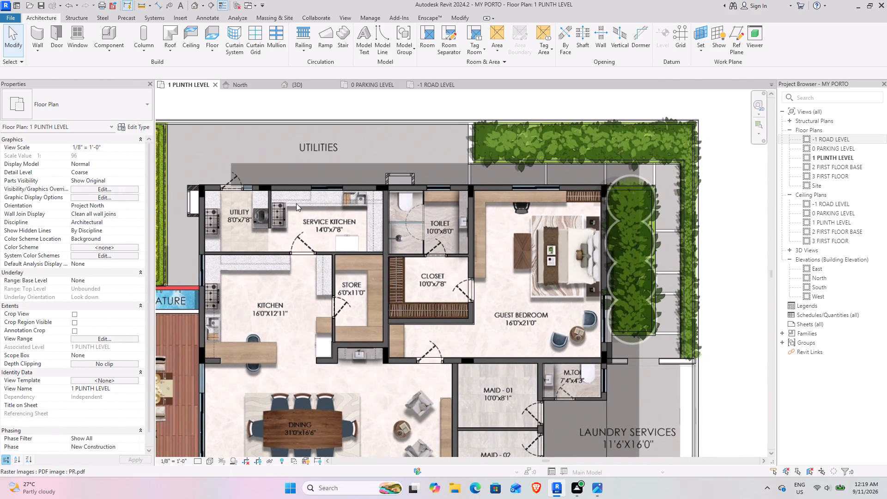
{"action": "middle_click_drag", "start_coordinate": [501, 293], "coordinate": [430, 255]}
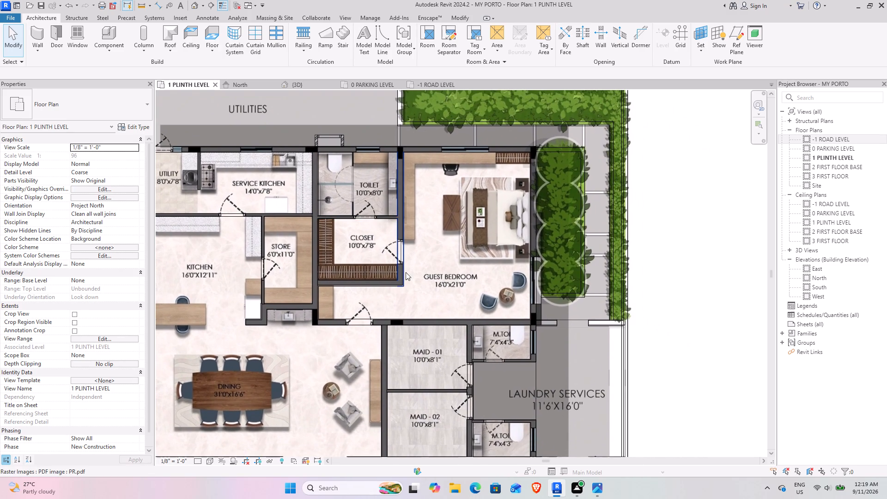
{"action": "middle_click_drag", "start_coordinate": [399, 332], "coordinate": [377, 271]}
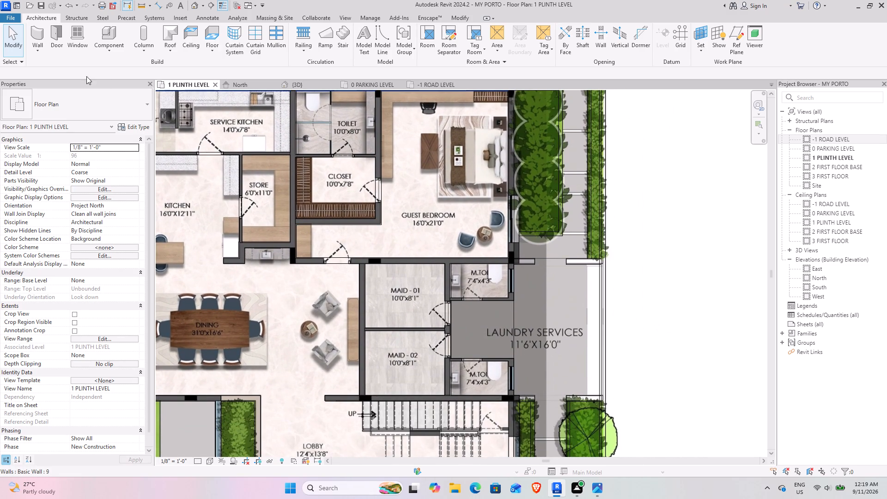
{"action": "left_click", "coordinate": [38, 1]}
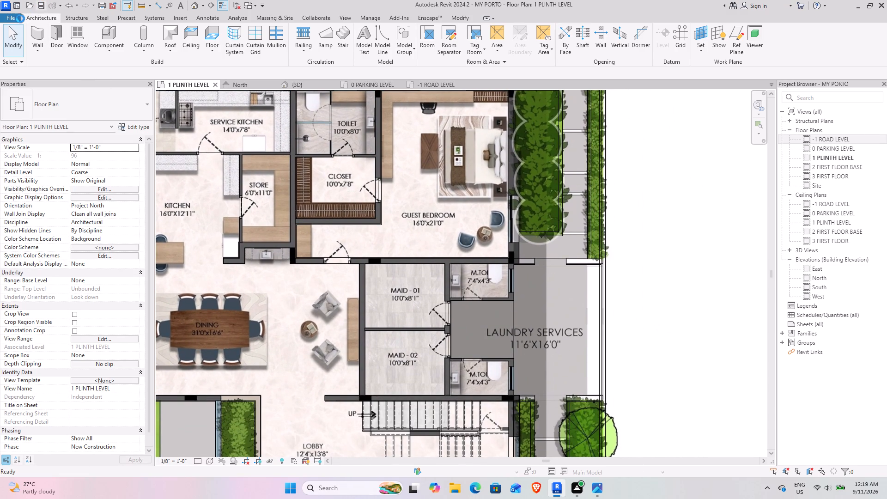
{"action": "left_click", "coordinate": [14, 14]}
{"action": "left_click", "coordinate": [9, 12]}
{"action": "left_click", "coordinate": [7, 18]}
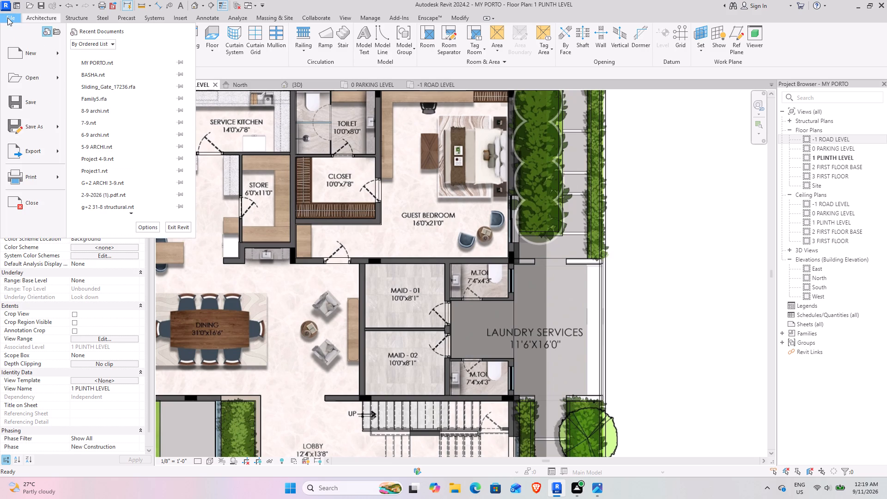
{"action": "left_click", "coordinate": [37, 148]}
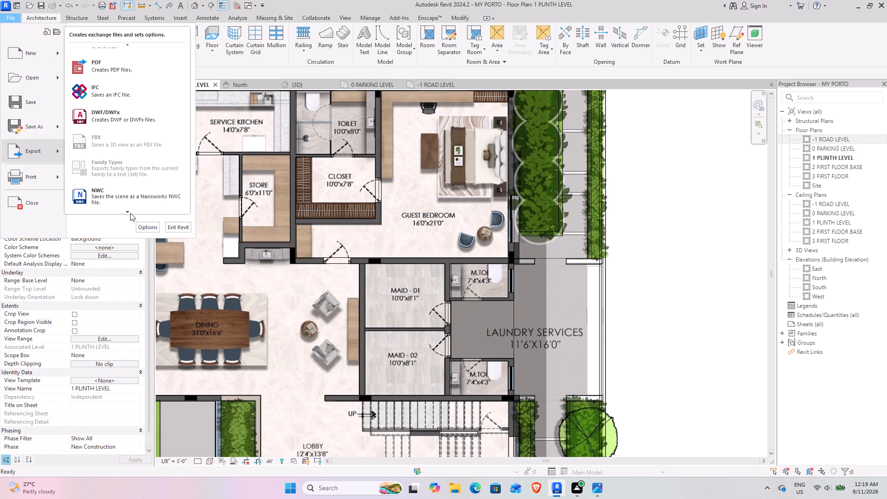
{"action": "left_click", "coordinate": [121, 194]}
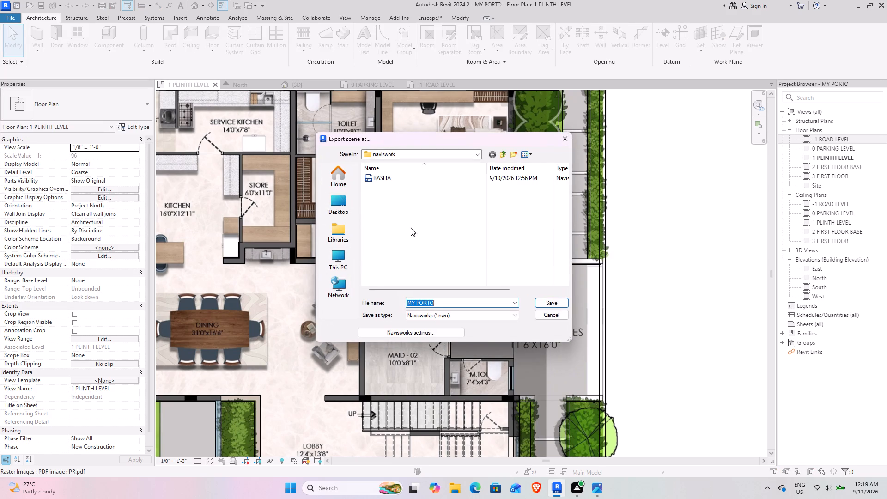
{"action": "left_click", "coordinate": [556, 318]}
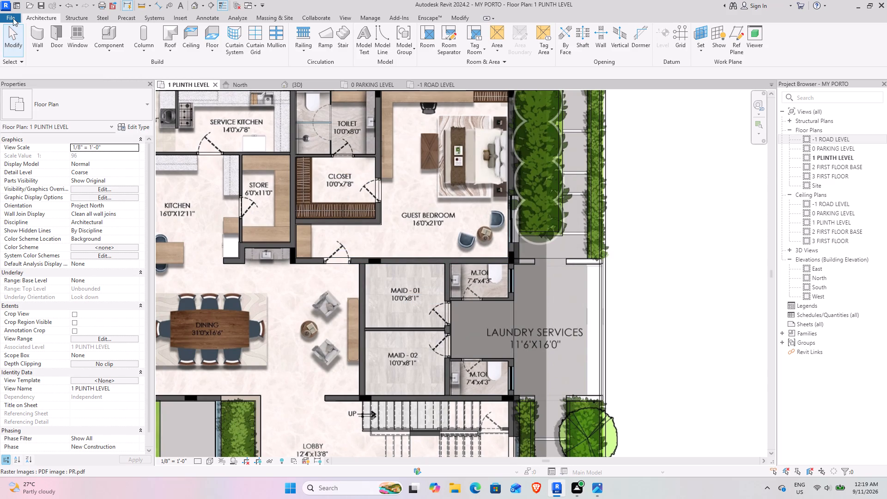
Export the current 1 PLINTH LEVEL view as a PDF named MY PORTO 10-9 in the Documents folder.
{"action": "left_click", "coordinate": [13, 18]}
{"action": "left_click", "coordinate": [33, 148]}
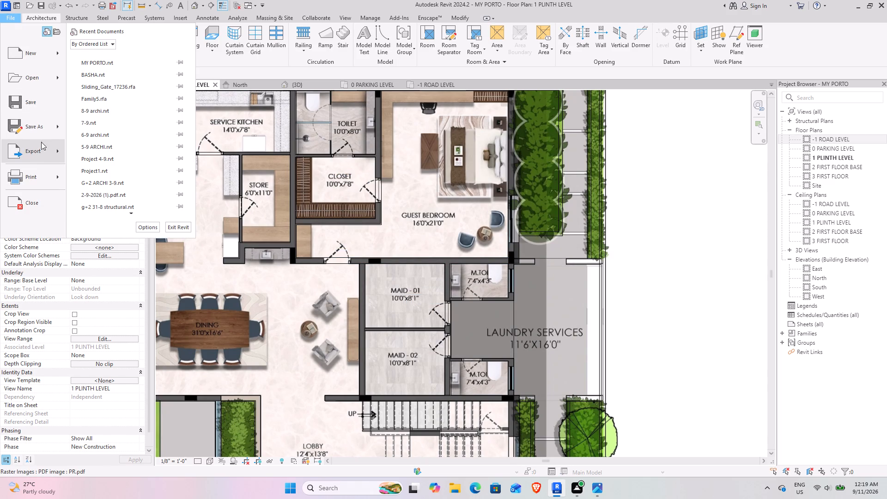
{"action": "left_click", "coordinate": [97, 92]}
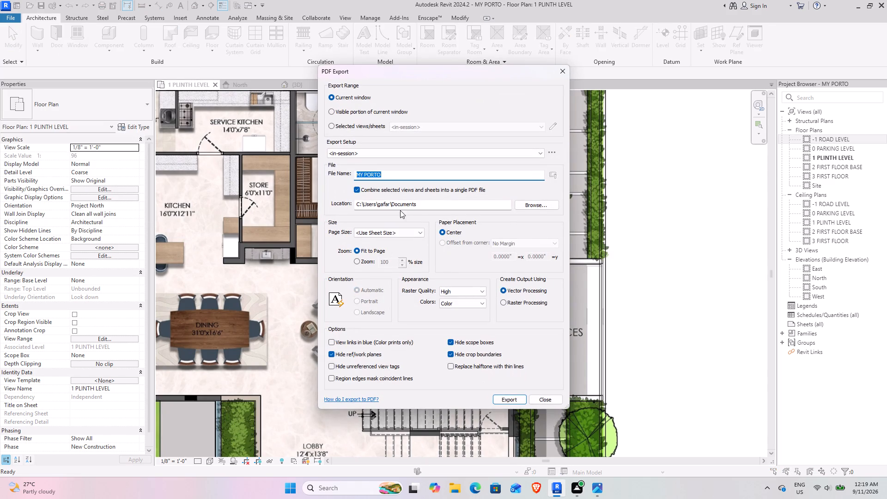
{"action": "left_click", "coordinate": [414, 178]}
{"action": "key", "text": "space"}
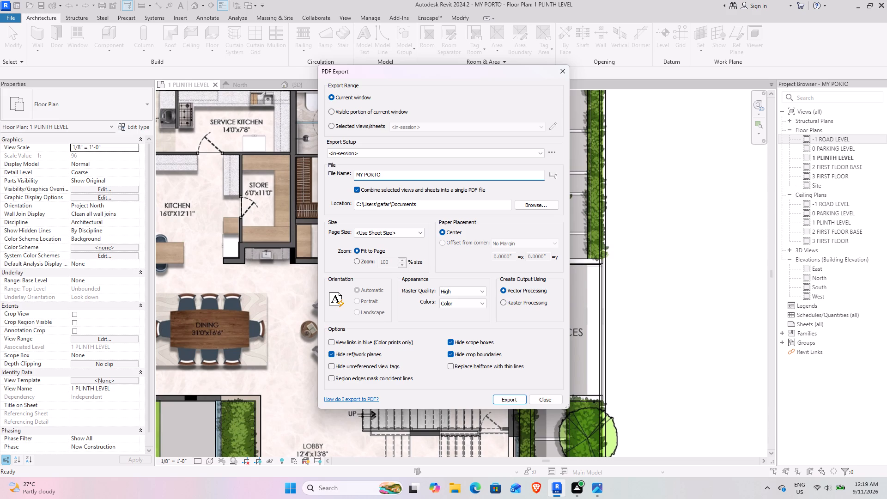
{"action": "type", "text": "10"}
{"action": "key", "text": "minus"}
{"action": "key", "text": "9"}
{"action": "left_click", "coordinate": [513, 402]}
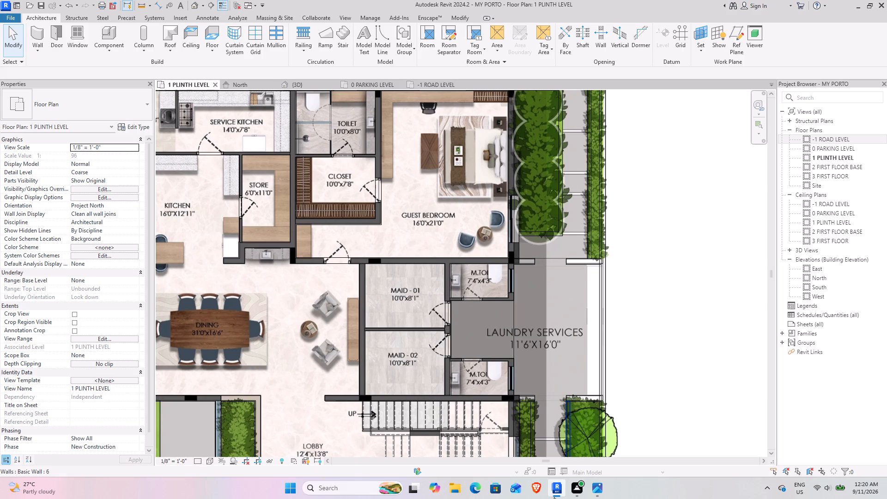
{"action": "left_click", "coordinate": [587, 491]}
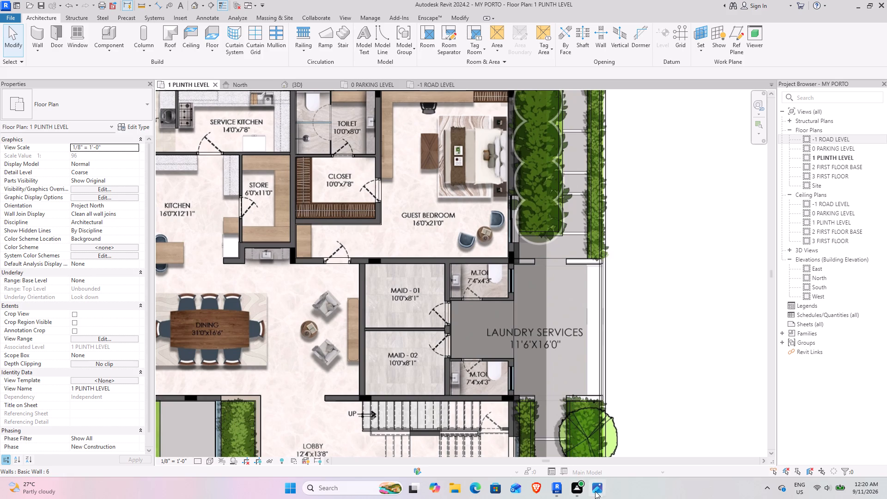